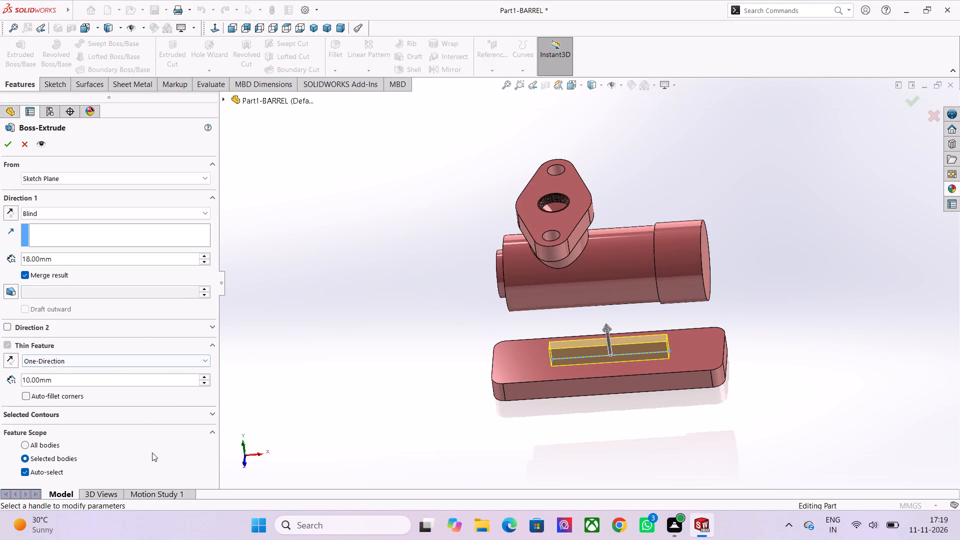
Narrow the Boss-Extrude settings area to give the model view more room while keeping the extrusion values readable.
scroll(148, 458, down, 1)
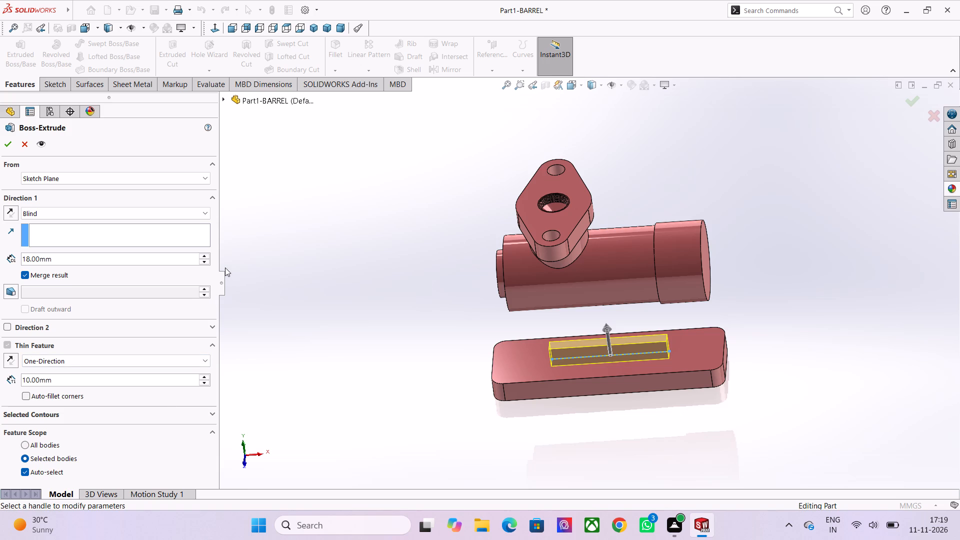
drag(218, 241, 62, 264)
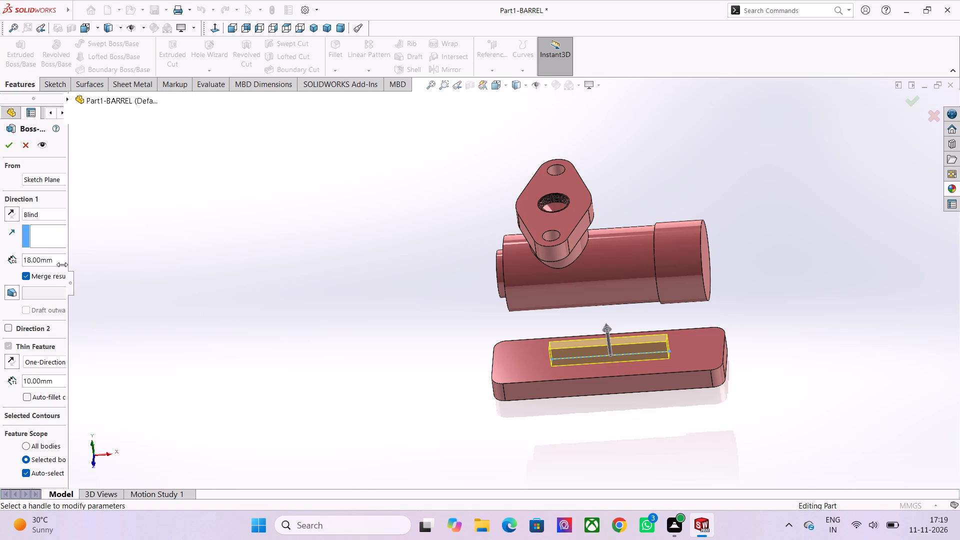
drag(62, 264, 135, 258)
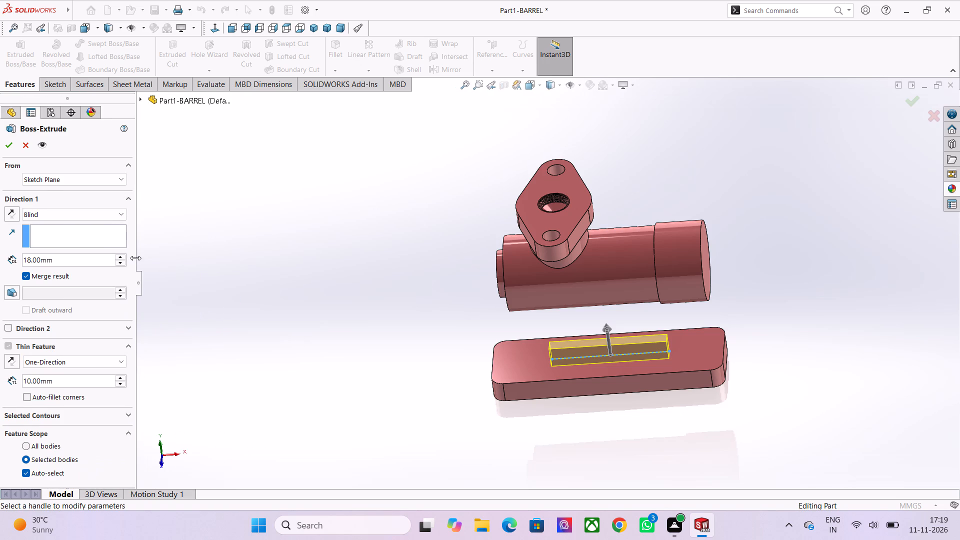
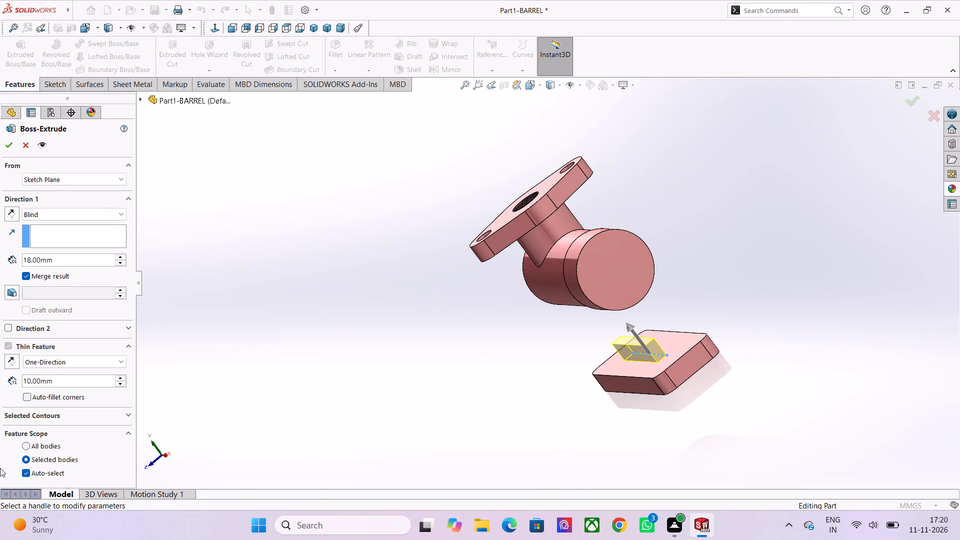
Set the thin-feature type to Mid-Plane for the boss extrusion on the base plate and inspect its preview.
scroll(69, 408, down, 1)
scroll(136, 290, down, 2)
scroll(106, 438, down, 1)
click(66, 363)
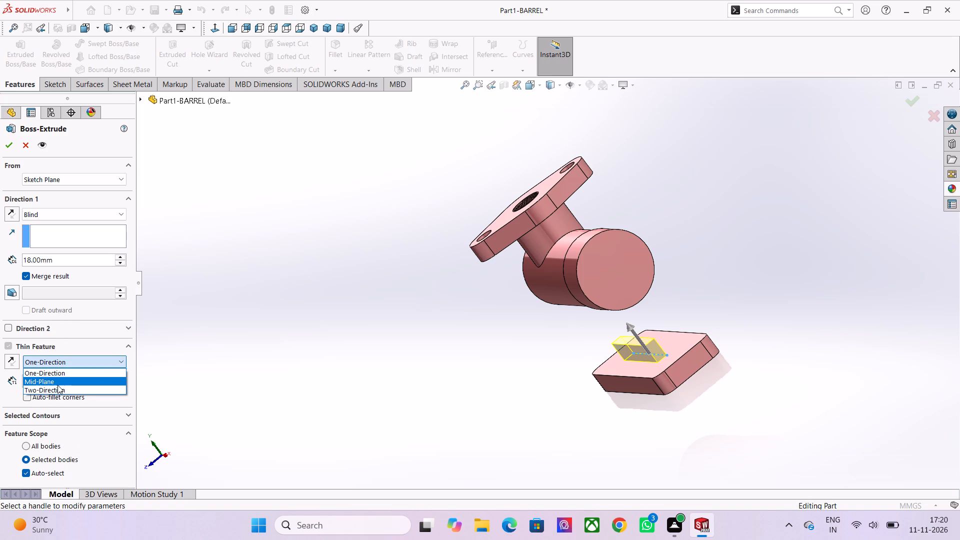
click(57, 385)
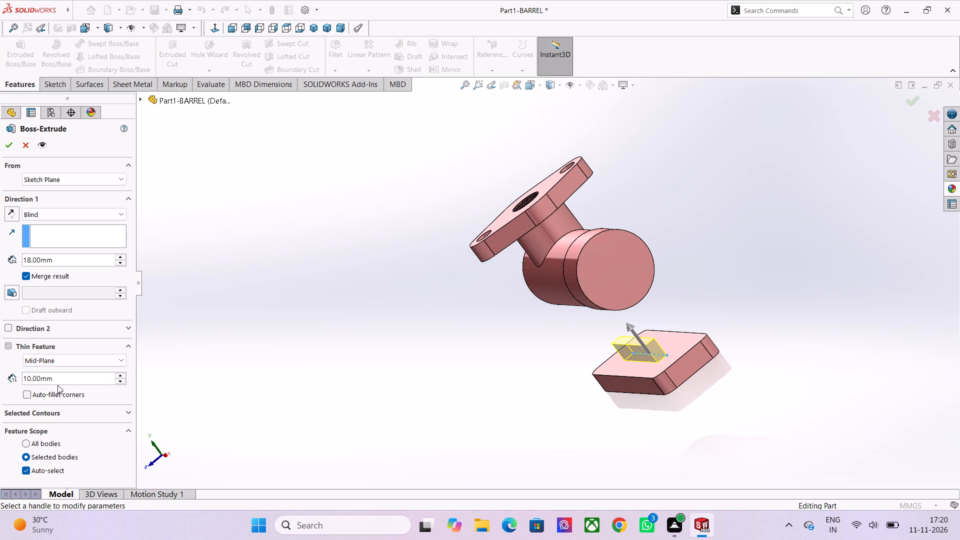
scroll(660, 347, up, 3)
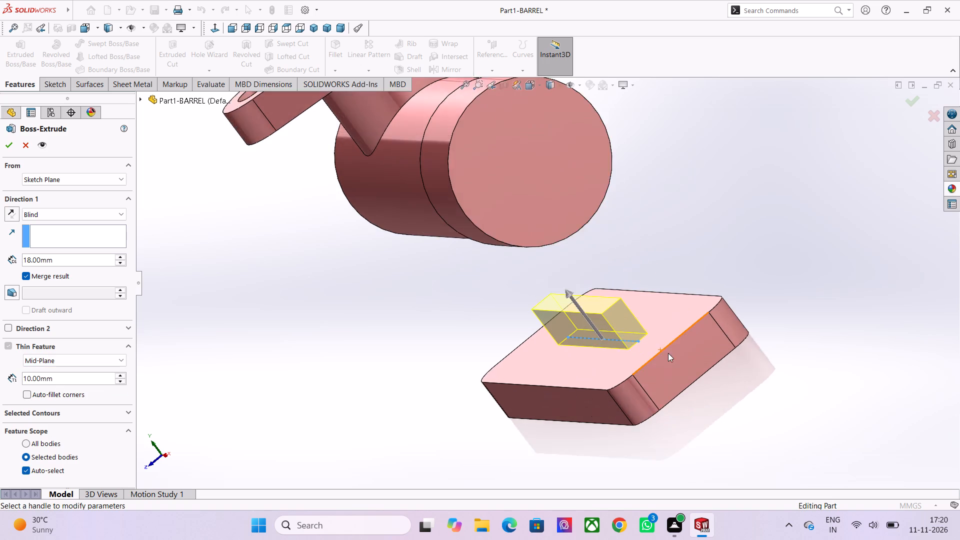
scroll(668, 353, up, 4)
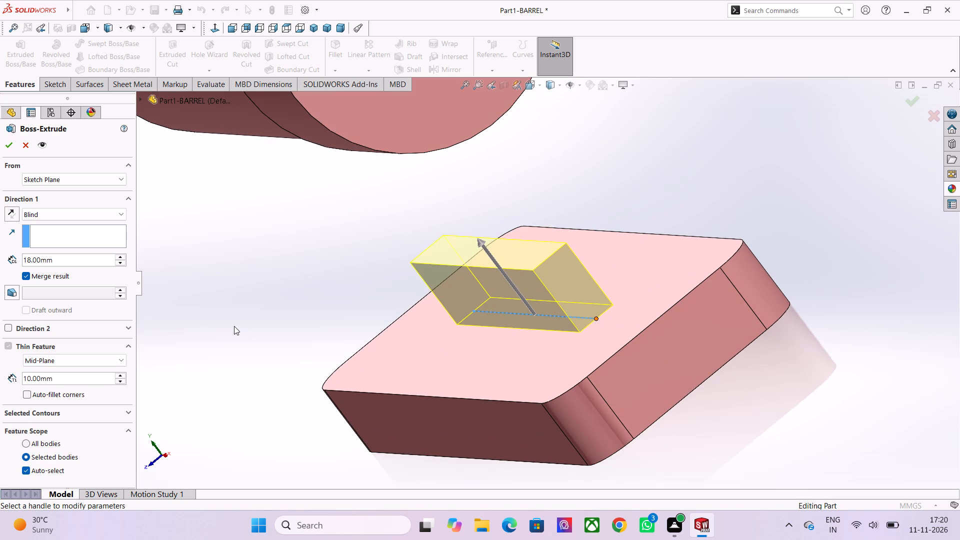
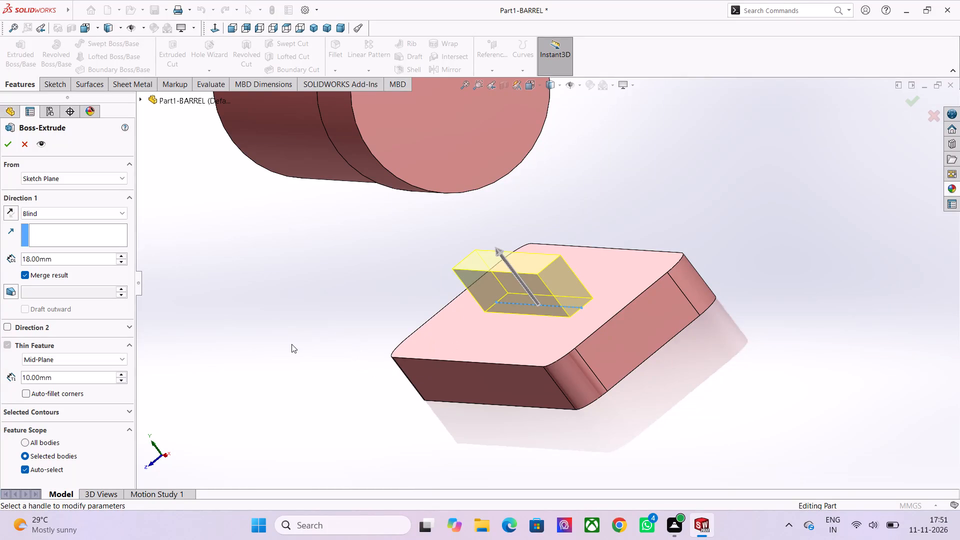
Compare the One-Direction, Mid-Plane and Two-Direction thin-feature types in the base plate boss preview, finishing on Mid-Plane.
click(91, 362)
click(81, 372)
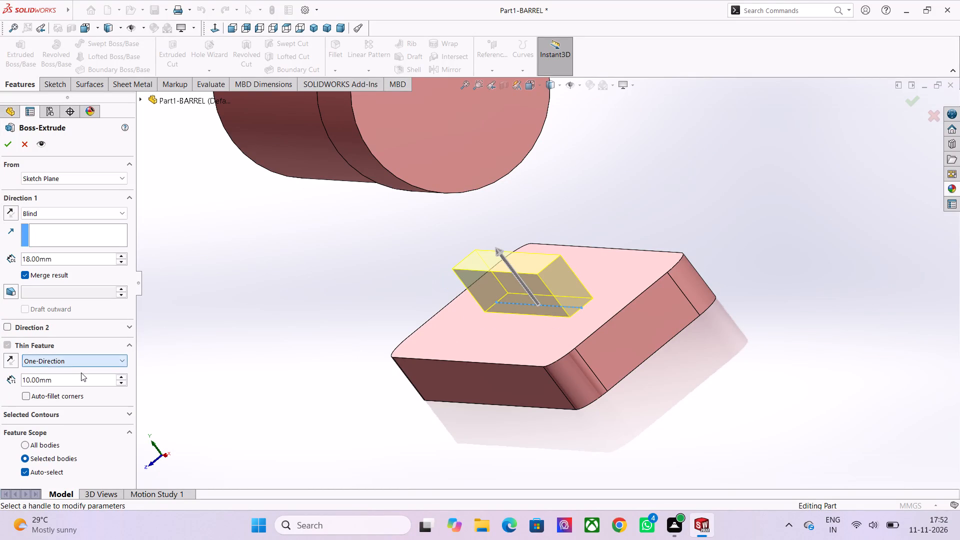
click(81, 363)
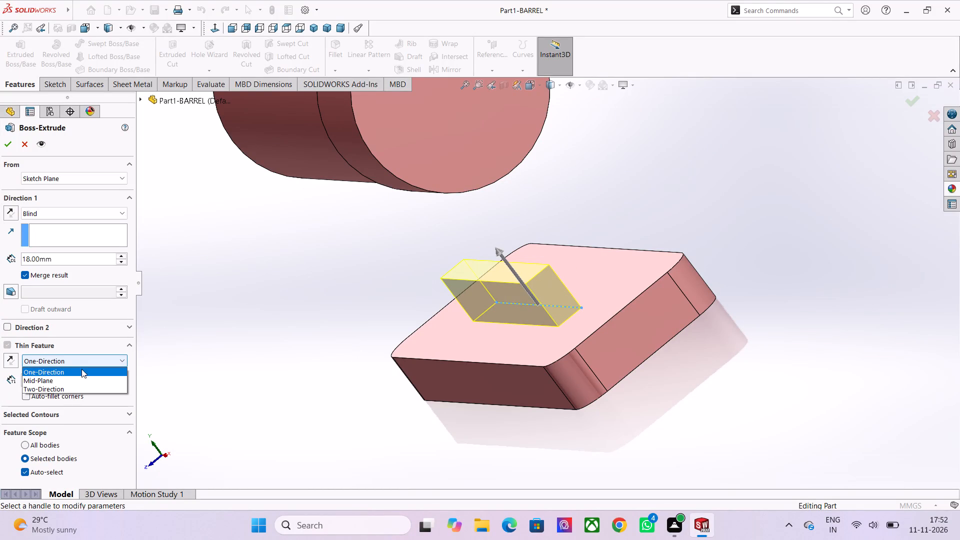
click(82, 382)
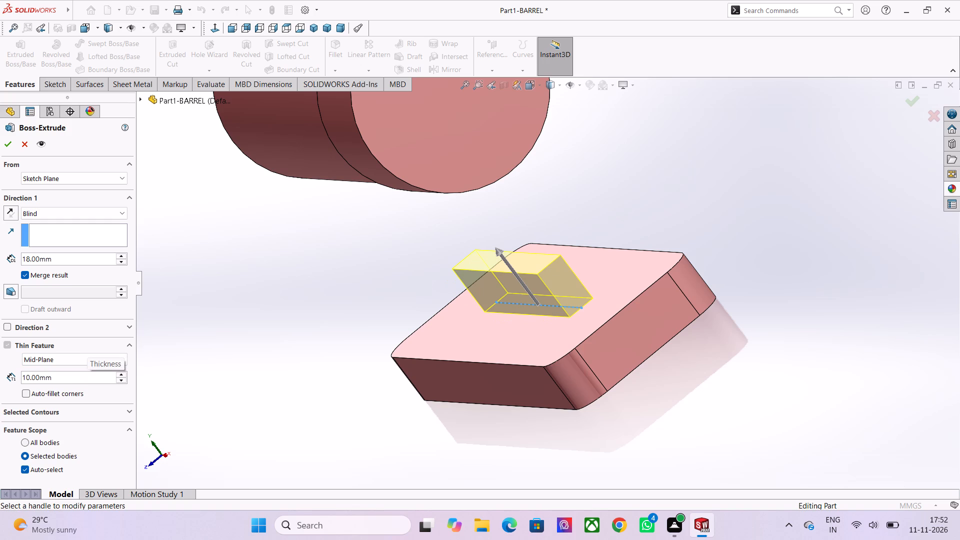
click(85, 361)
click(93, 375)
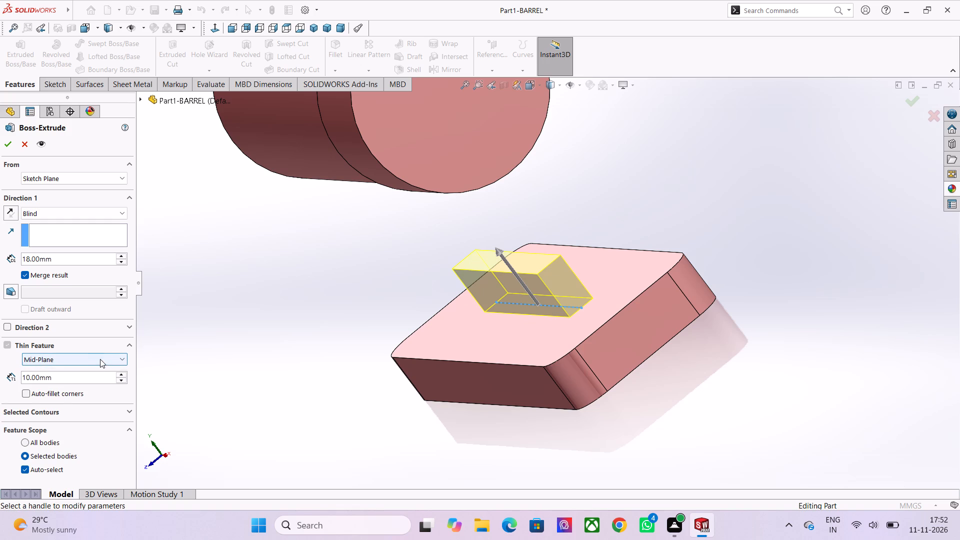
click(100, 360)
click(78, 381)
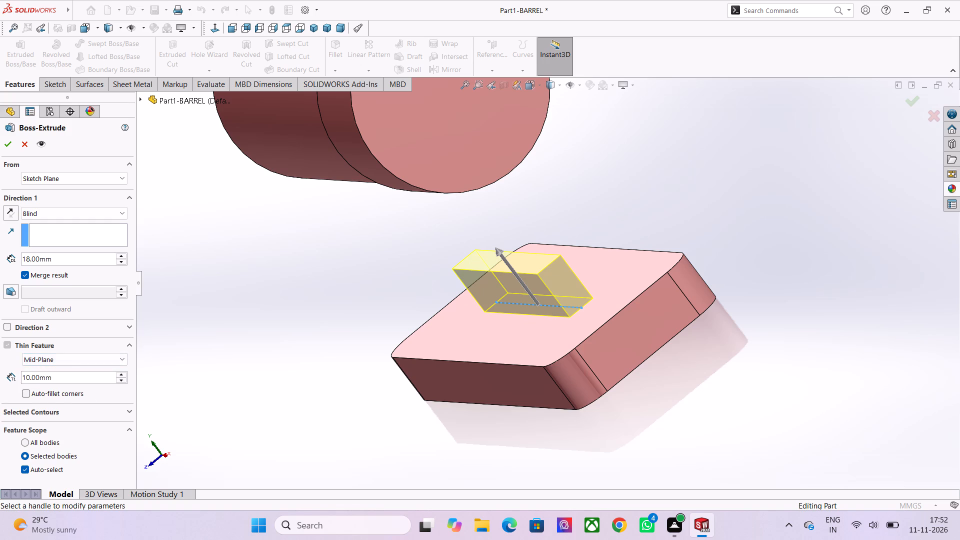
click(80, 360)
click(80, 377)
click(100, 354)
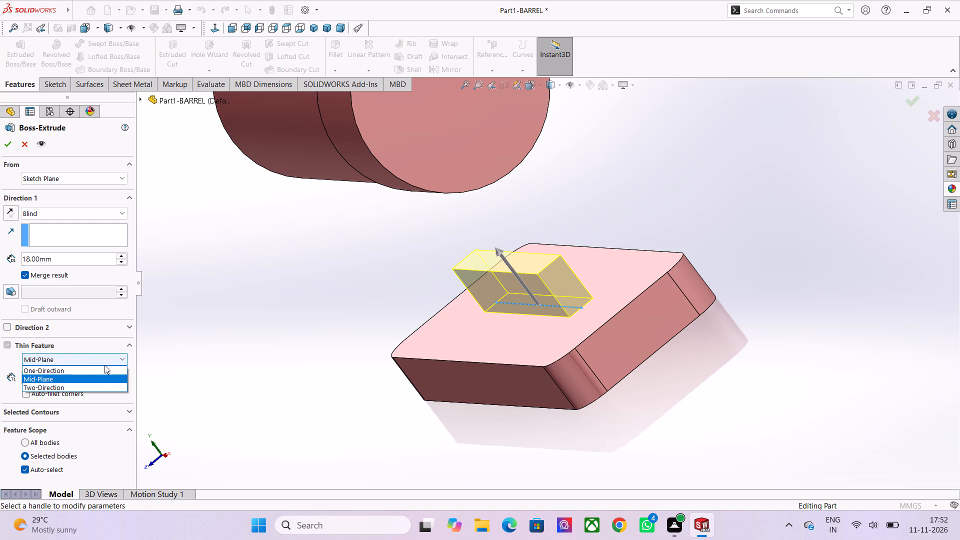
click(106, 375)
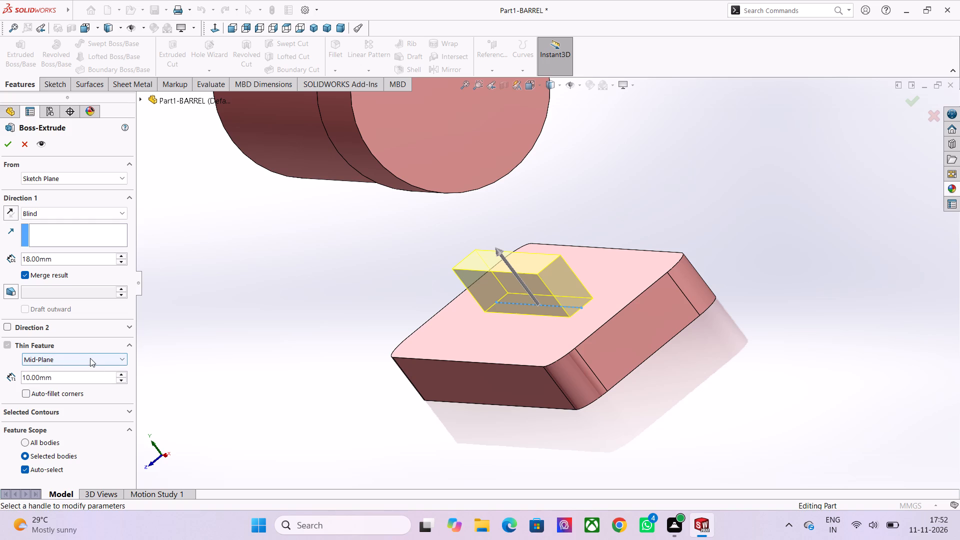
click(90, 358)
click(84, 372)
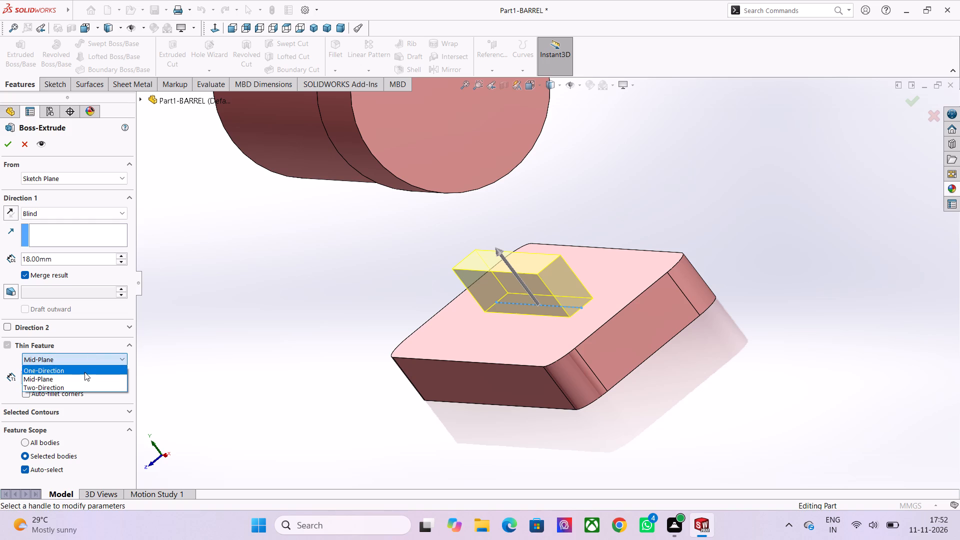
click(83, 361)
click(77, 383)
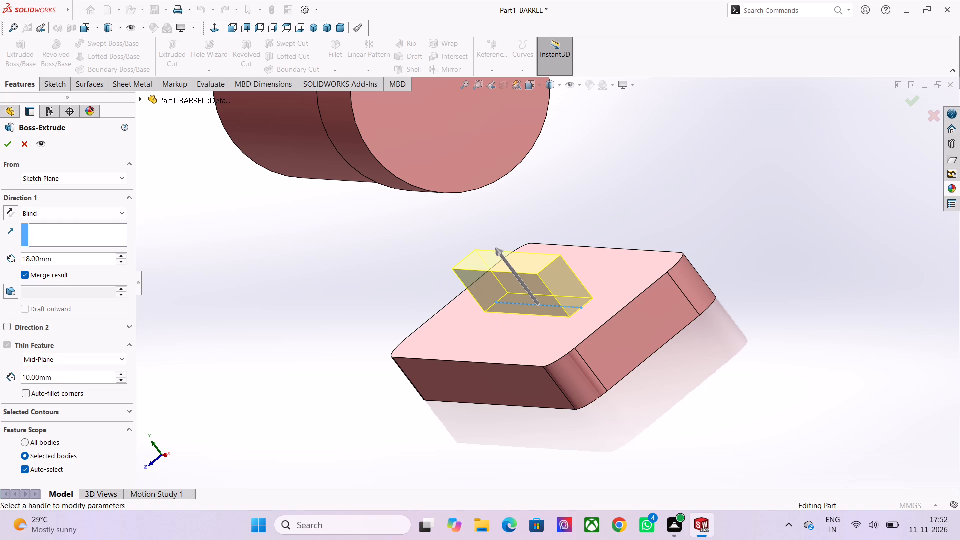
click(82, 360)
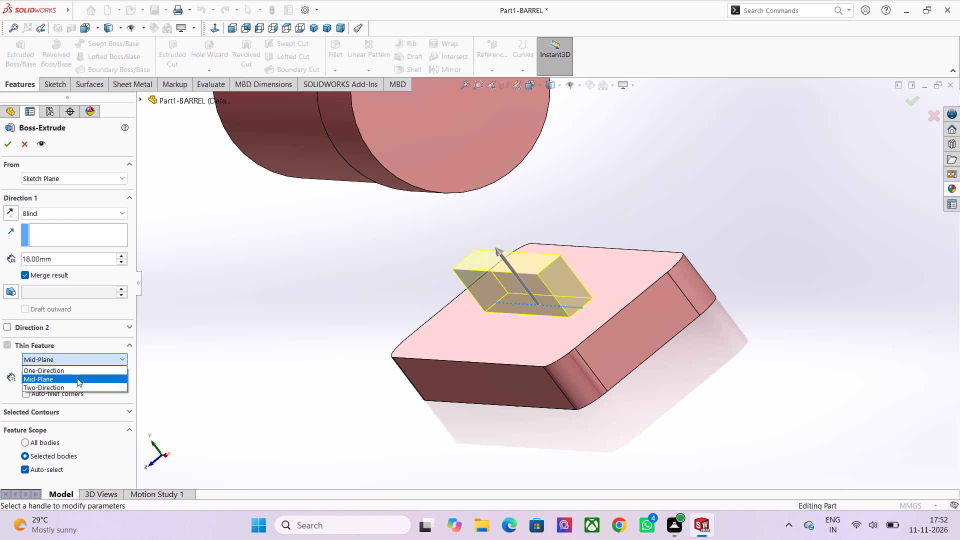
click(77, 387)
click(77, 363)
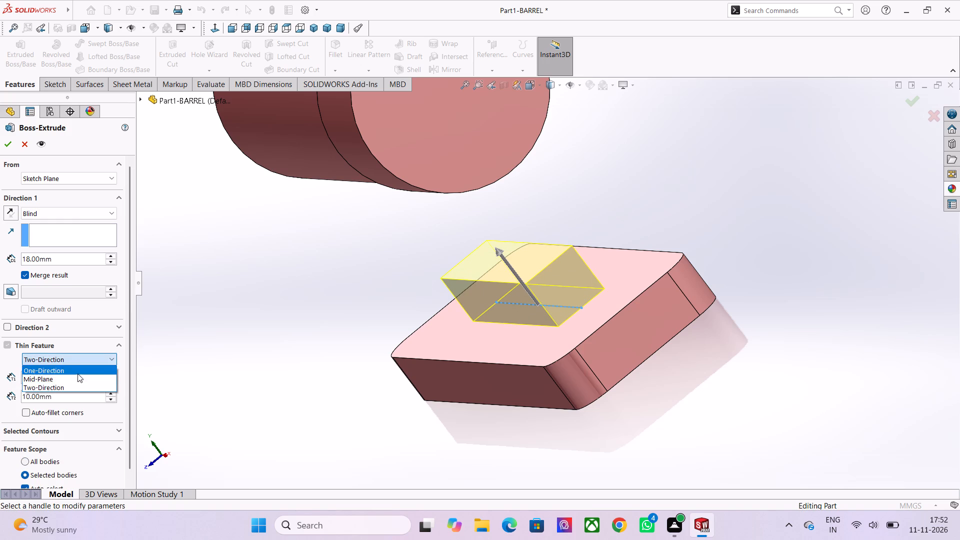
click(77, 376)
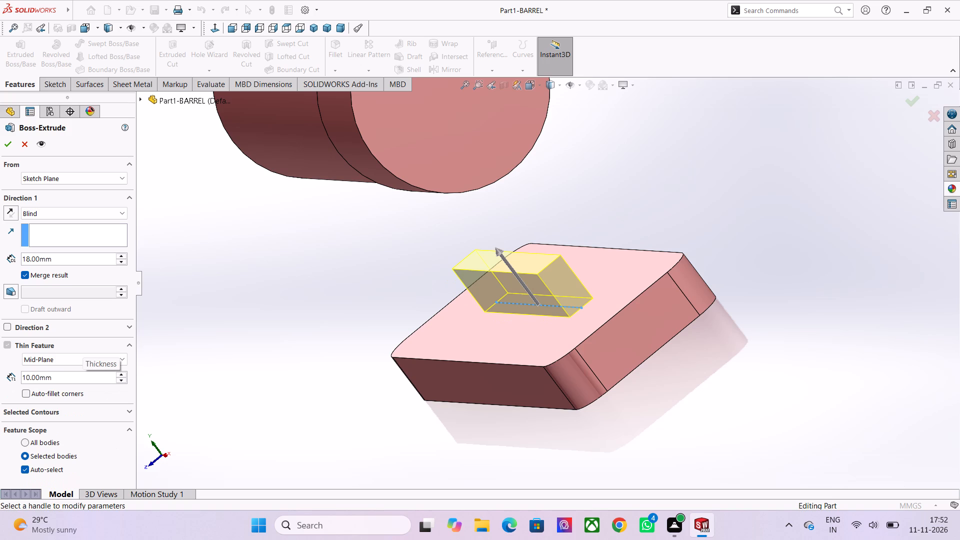
Examine how the thin boss preview on the base plate sits relative to the cylindrical barrel and flange above it.
scroll(272, 290, down, 1)
scroll(499, 234, down, 2)
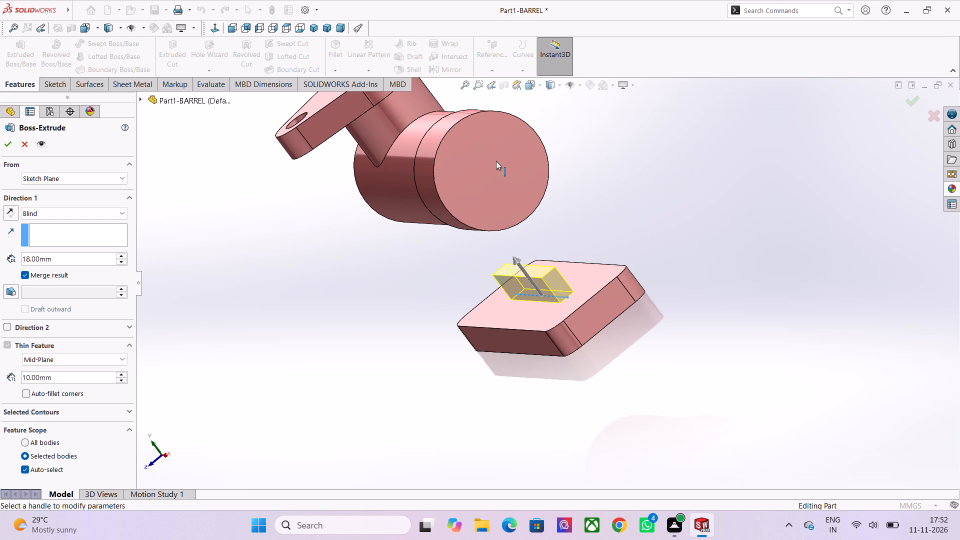
scroll(496, 161, down, 3)
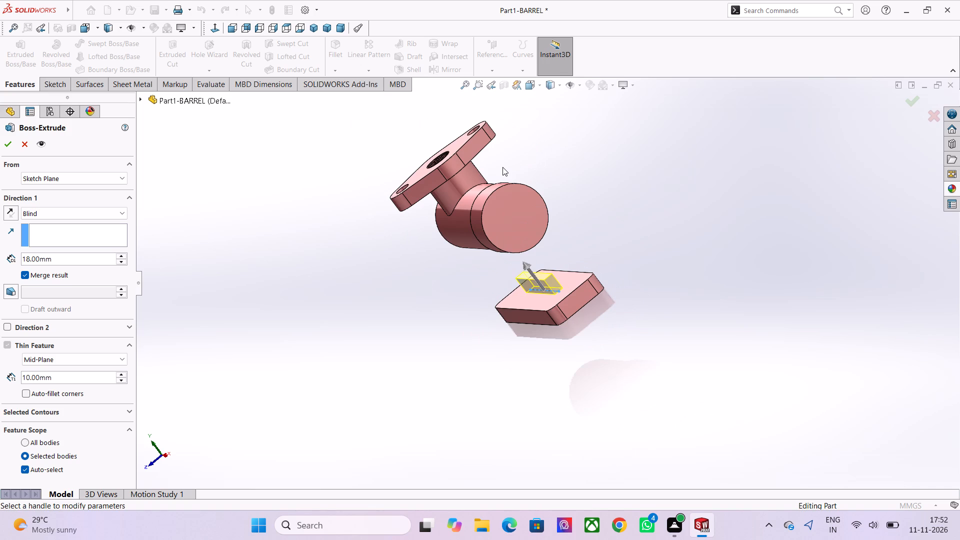
scroll(502, 167, up, 1)
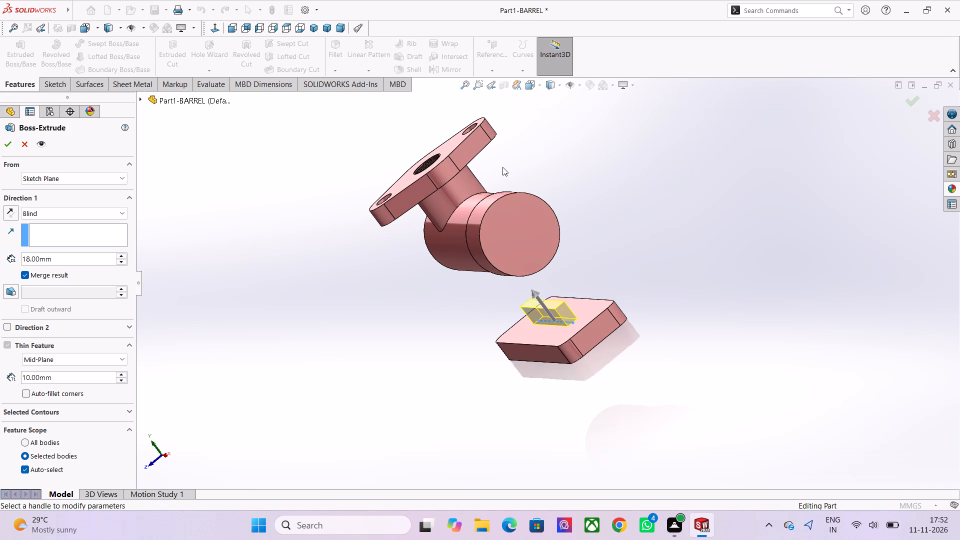
scroll(502, 167, down, 2)
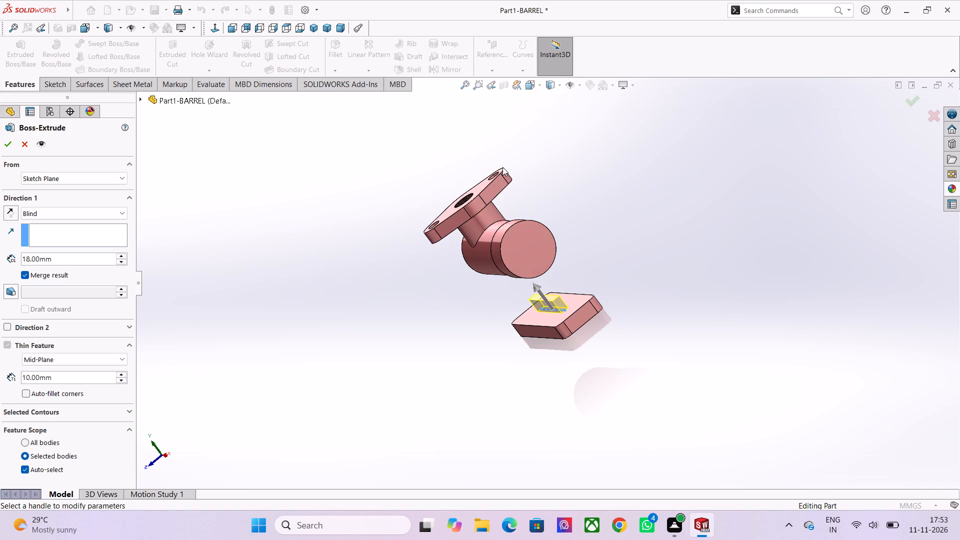
scroll(502, 167, down, 1)
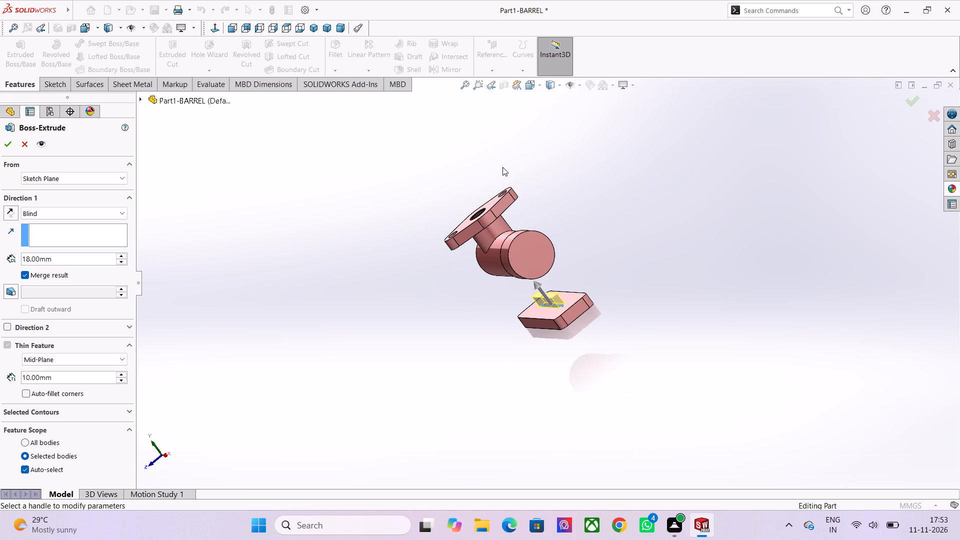
scroll(505, 208, down, 1)
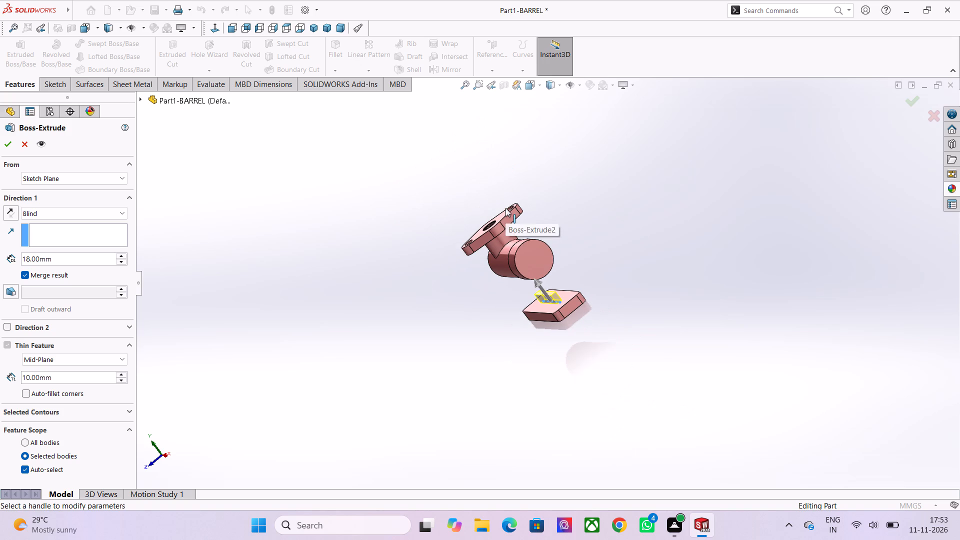
scroll(500, 260, up, 2)
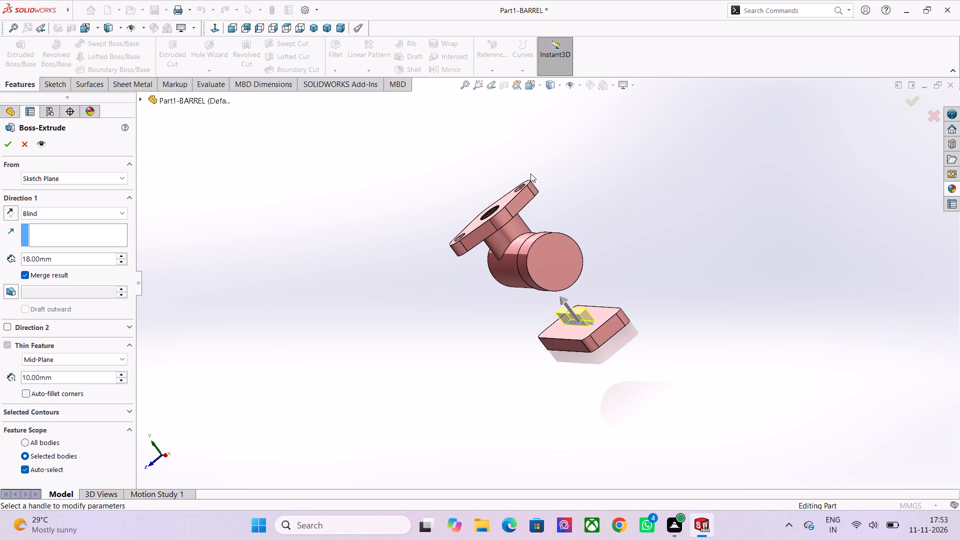
scroll(530, 173, down, 1)
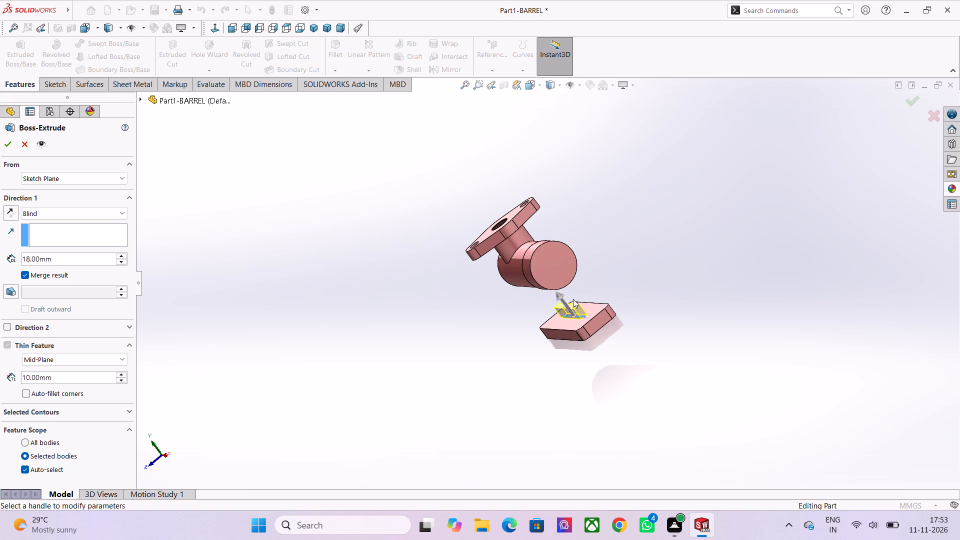
scroll(535, 228, up, 4)
scroll(535, 228, down, 3)
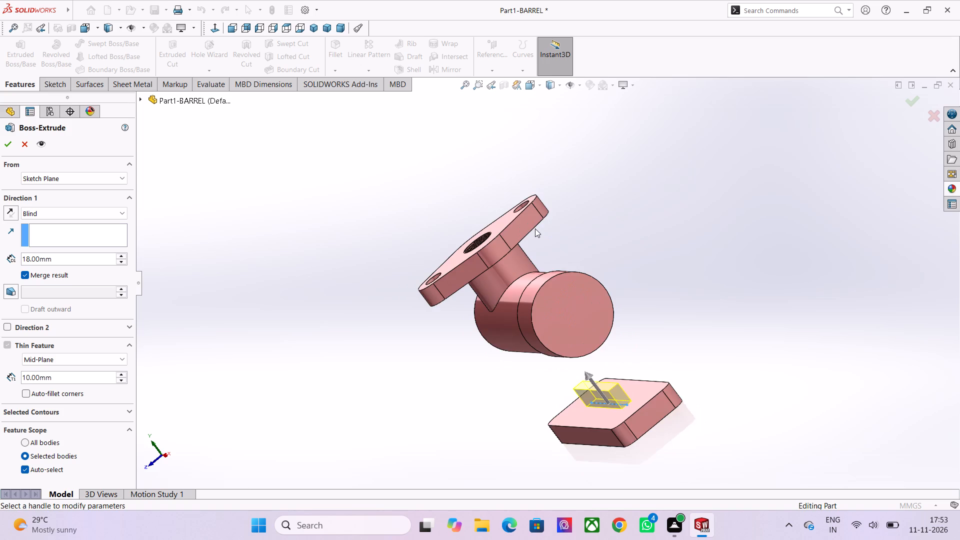
scroll(535, 228, down, 2)
scroll(532, 279, up, 4)
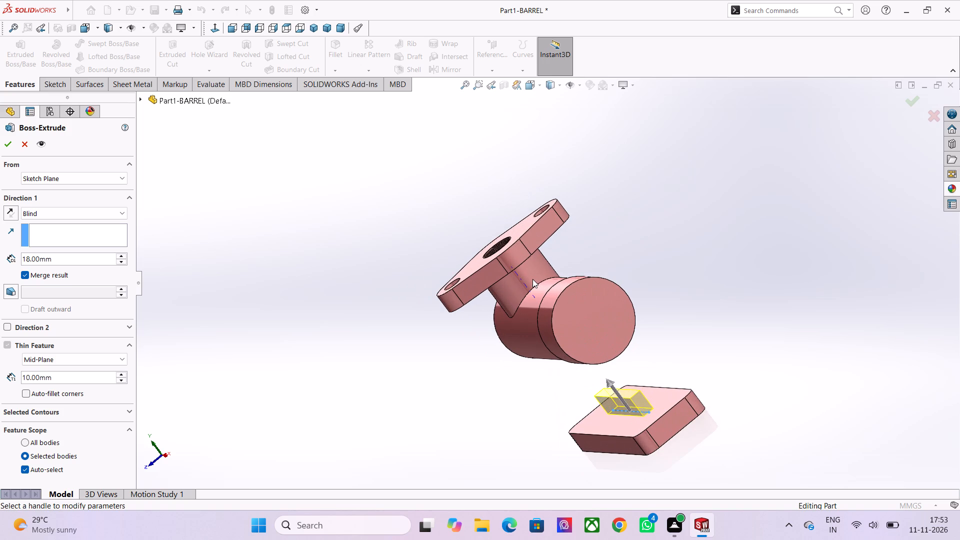
scroll(532, 282, down, 1)
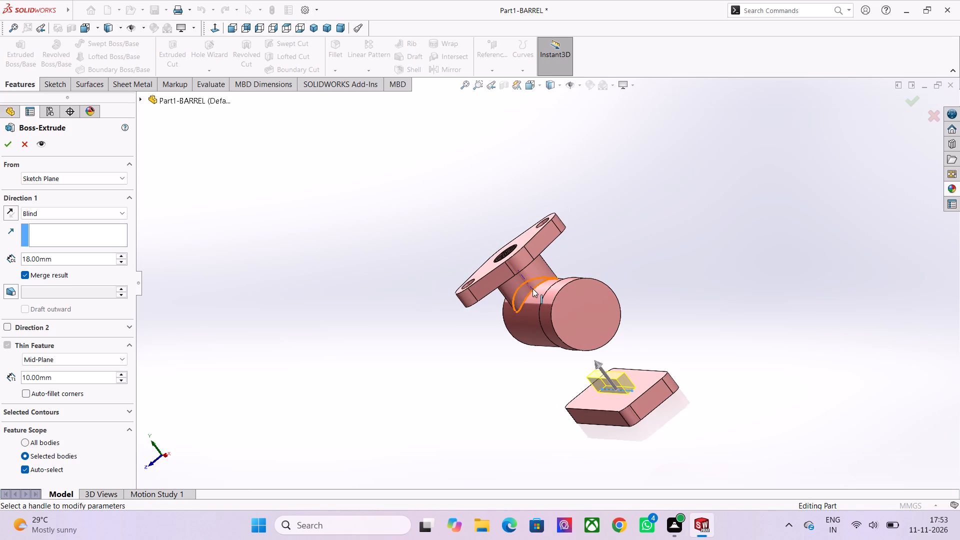
scroll(538, 365, down, 1)
scroll(626, 325, up, 4)
scroll(643, 312, down, 4)
scroll(531, 317, up, 4)
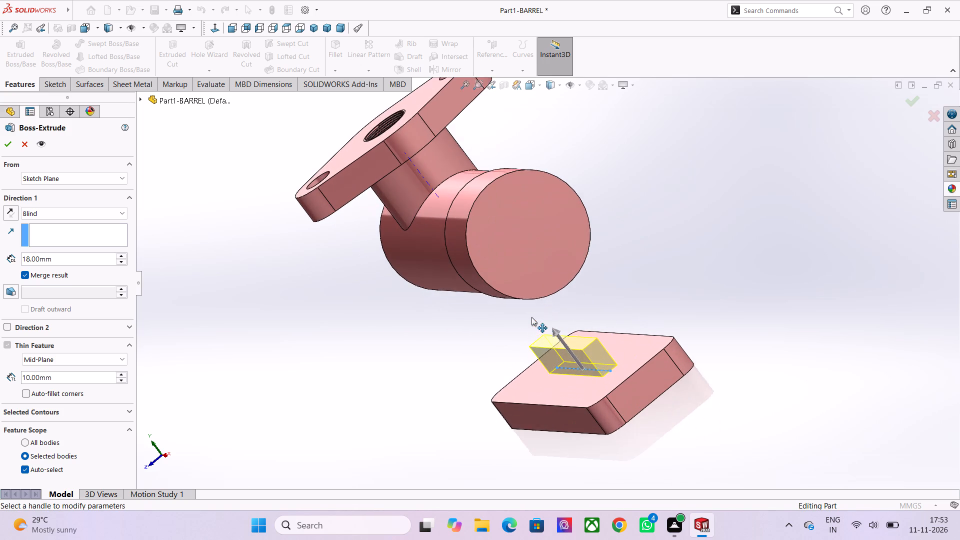
Inspect the thin boss preview up close, checking how its thickness lies about the sketch line on the base plate.
scroll(561, 373, up, 4)
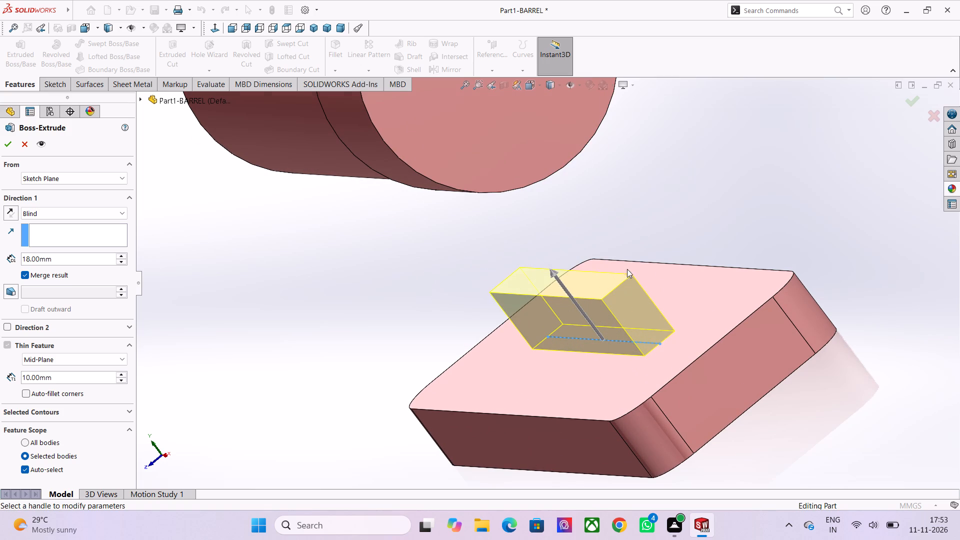
scroll(627, 279, down, 2)
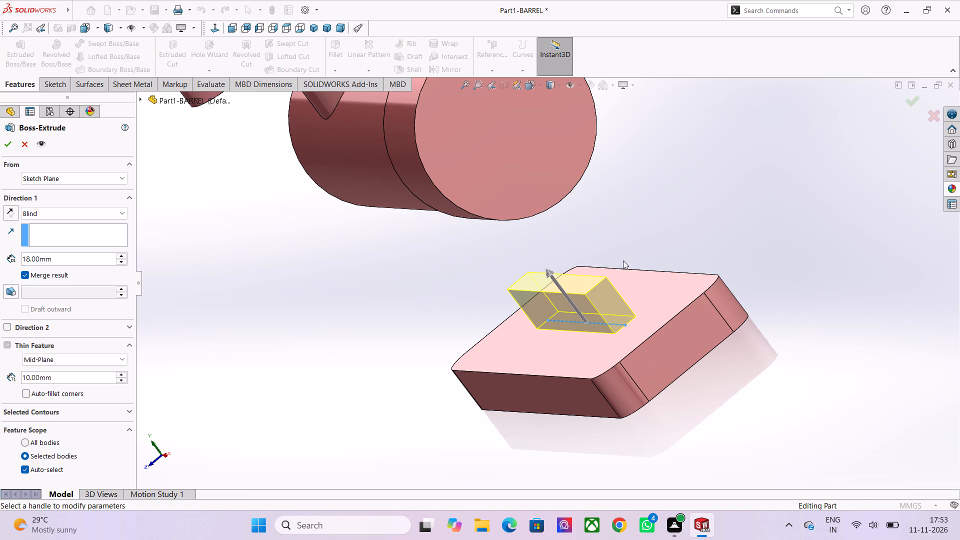
scroll(611, 358, up, 3)
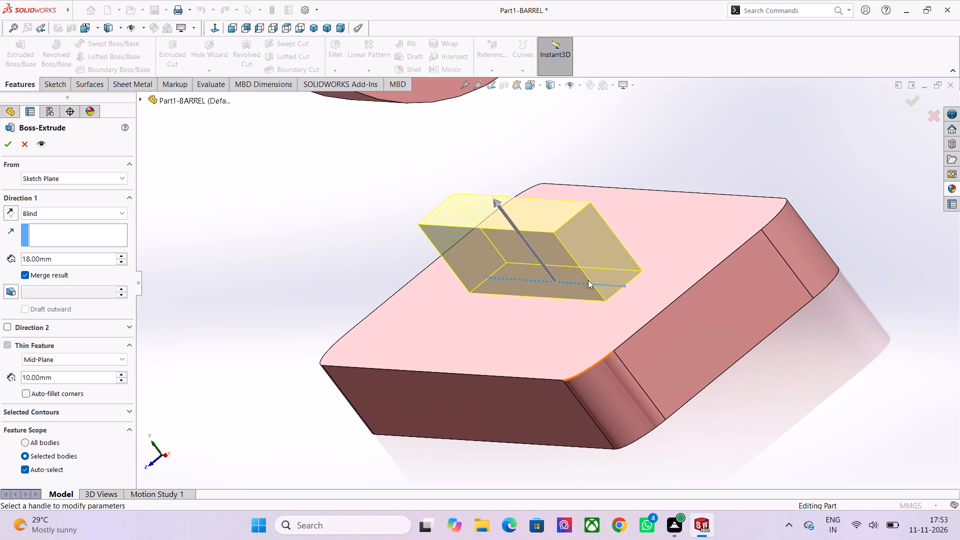
scroll(590, 242, up, 3)
scroll(596, 345, up, 3)
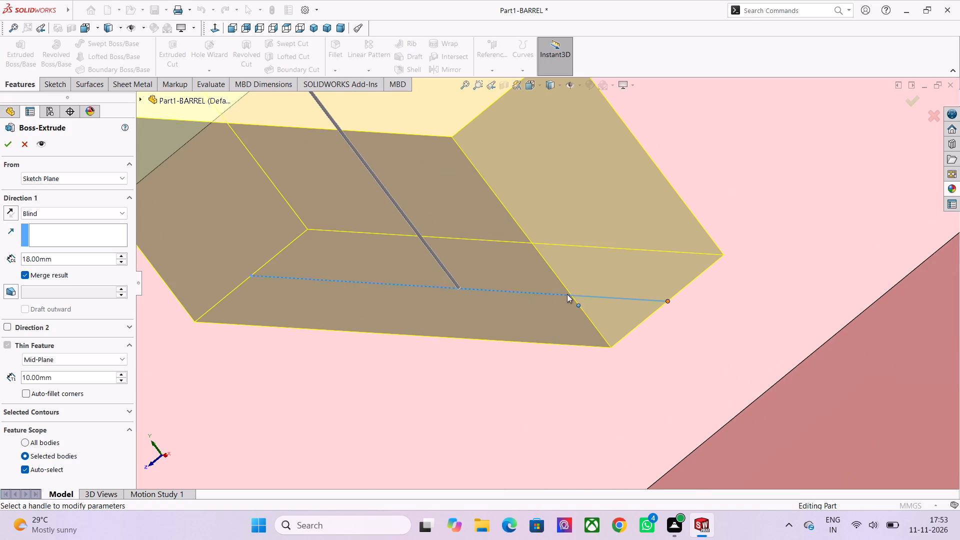
scroll(566, 294, down, 9)
scroll(567, 295, up, 4)
scroll(567, 295, down, 2)
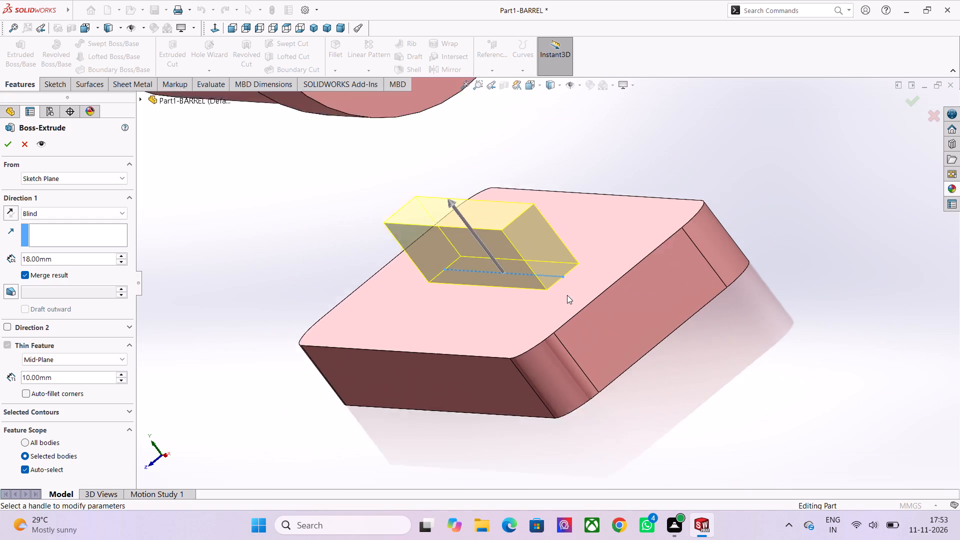
scroll(567, 295, down, 1)
scroll(508, 259, down, 7)
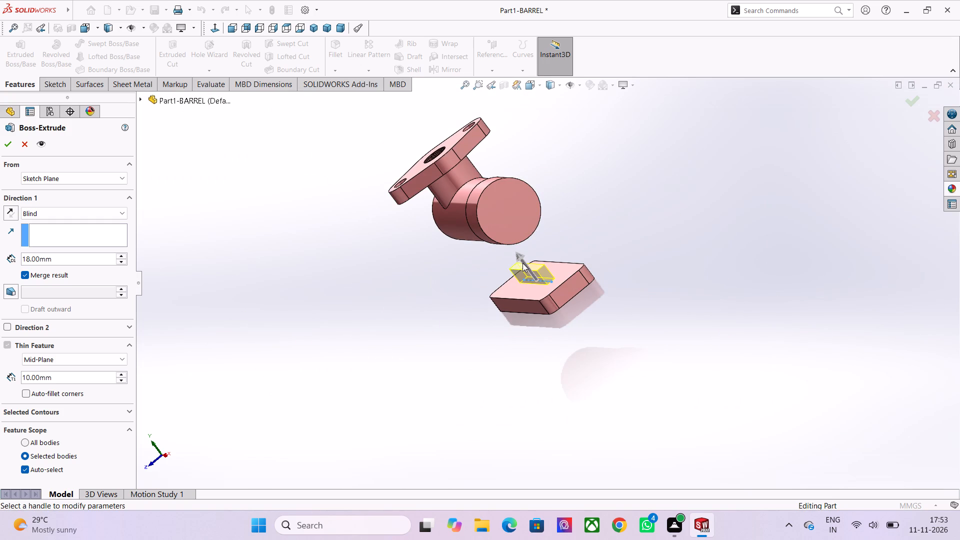
scroll(553, 276, up, 5)
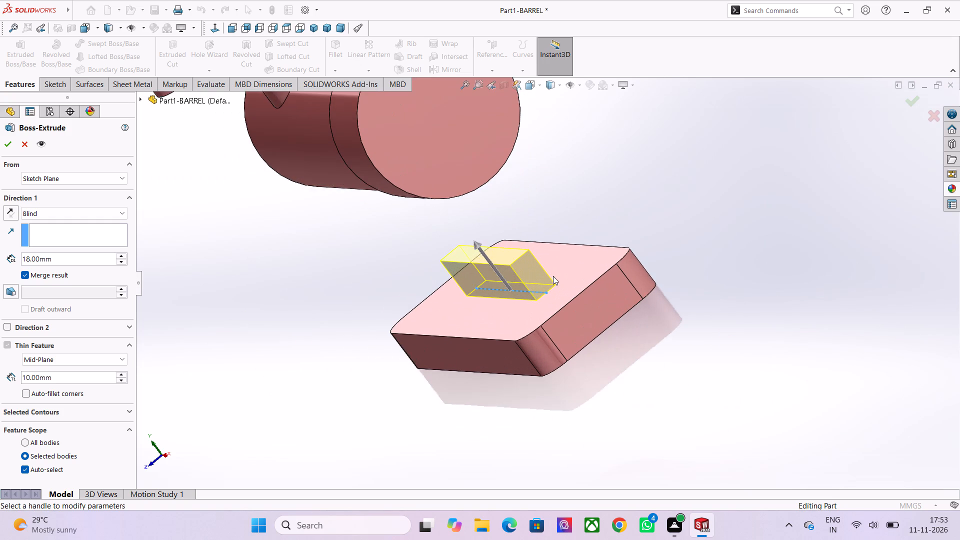
scroll(553, 276, up, 4)
scroll(515, 309, up, 3)
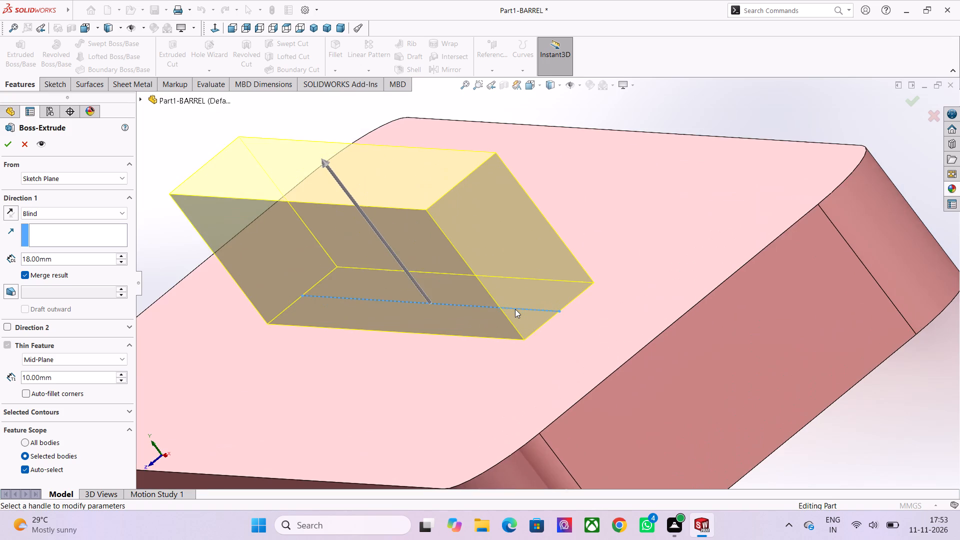
scroll(515, 309, up, 3)
scroll(570, 315, up, 1)
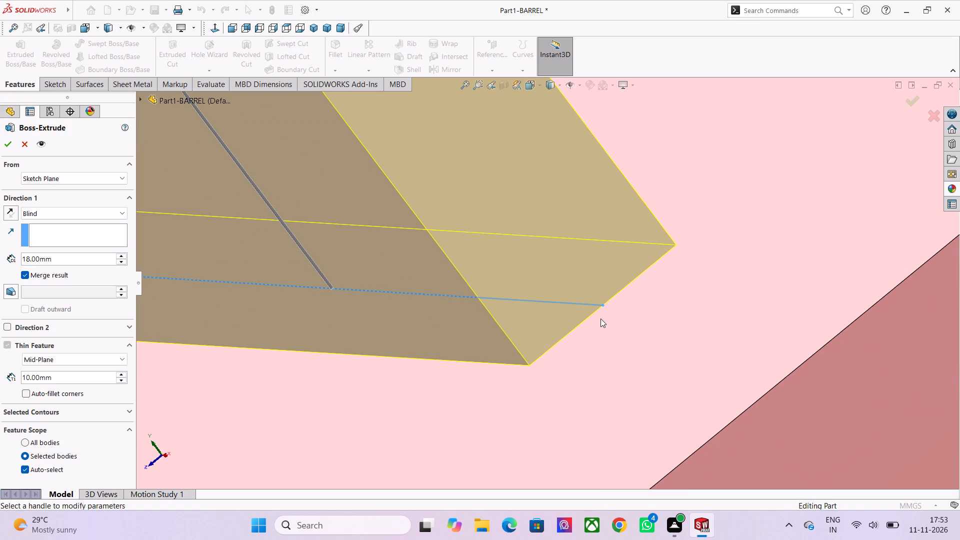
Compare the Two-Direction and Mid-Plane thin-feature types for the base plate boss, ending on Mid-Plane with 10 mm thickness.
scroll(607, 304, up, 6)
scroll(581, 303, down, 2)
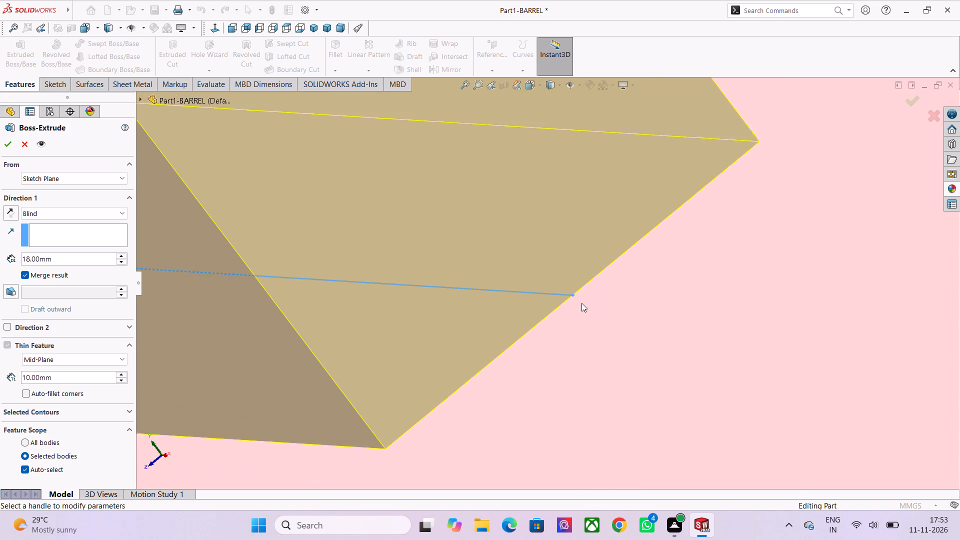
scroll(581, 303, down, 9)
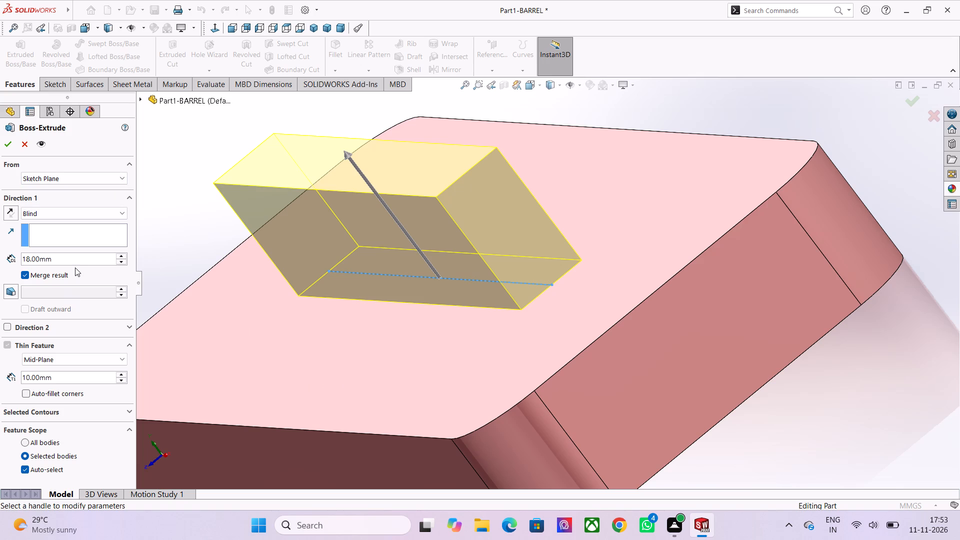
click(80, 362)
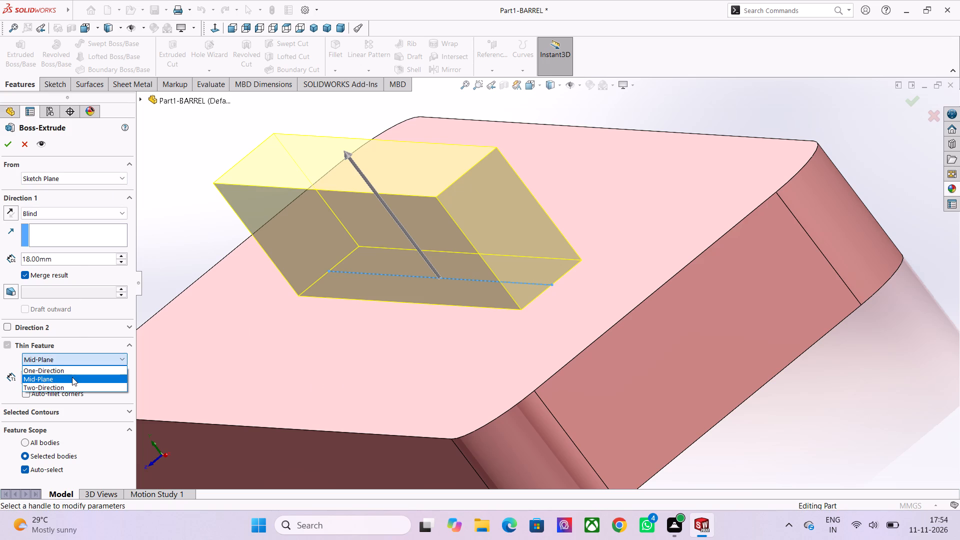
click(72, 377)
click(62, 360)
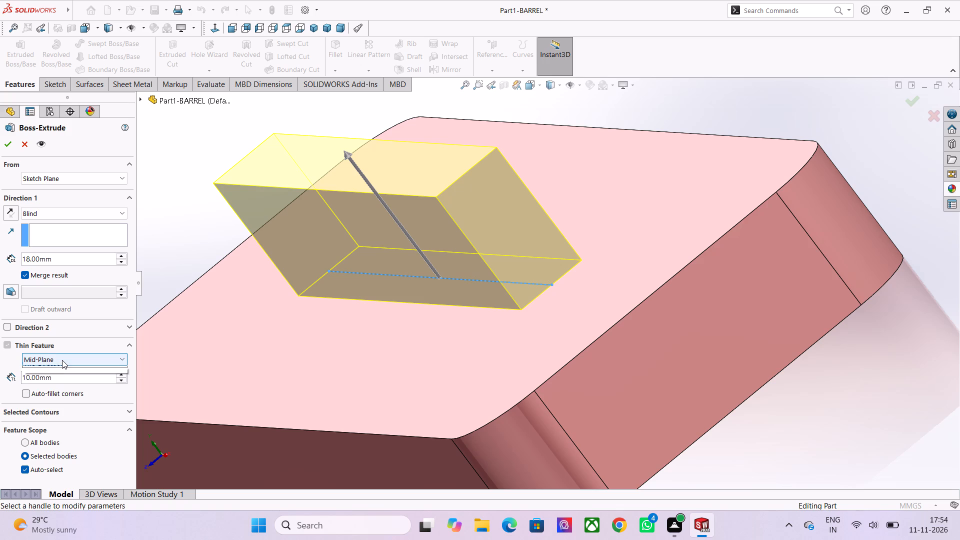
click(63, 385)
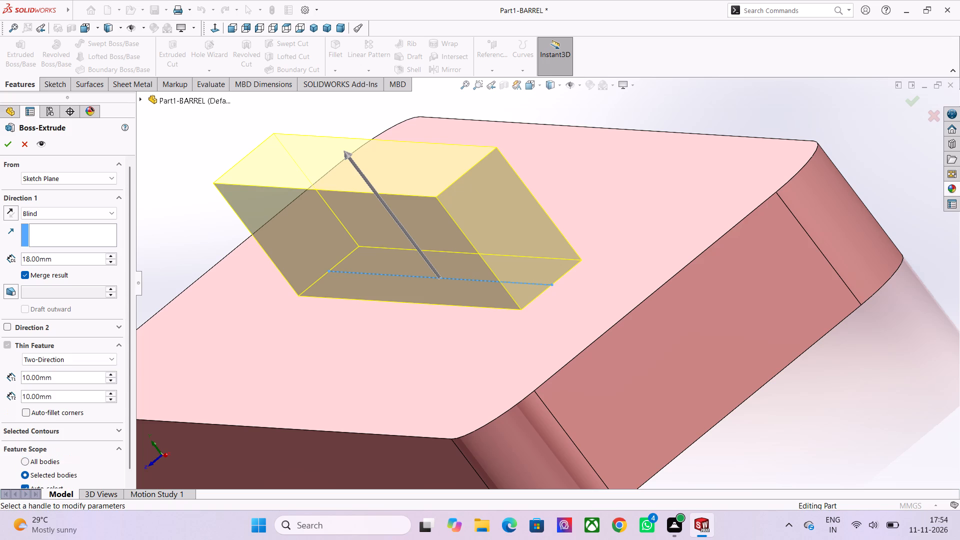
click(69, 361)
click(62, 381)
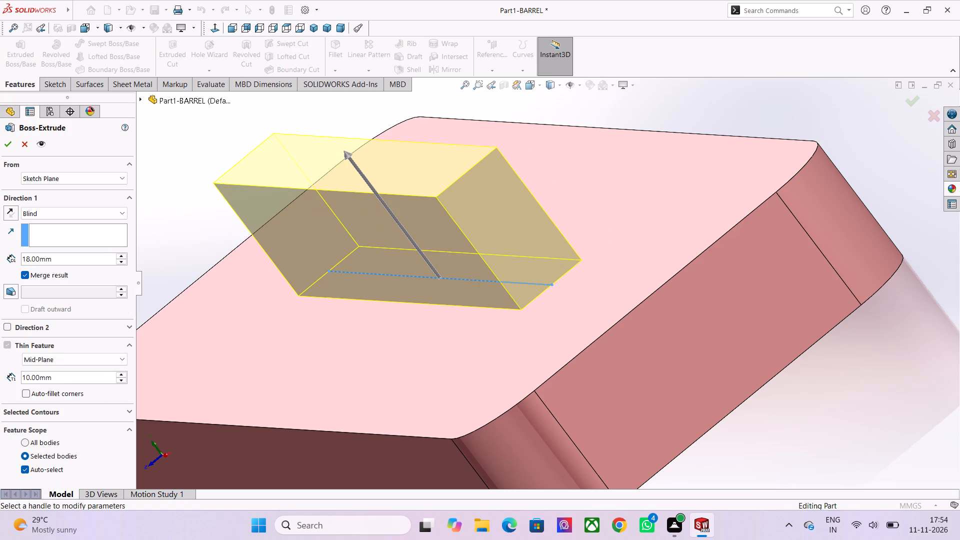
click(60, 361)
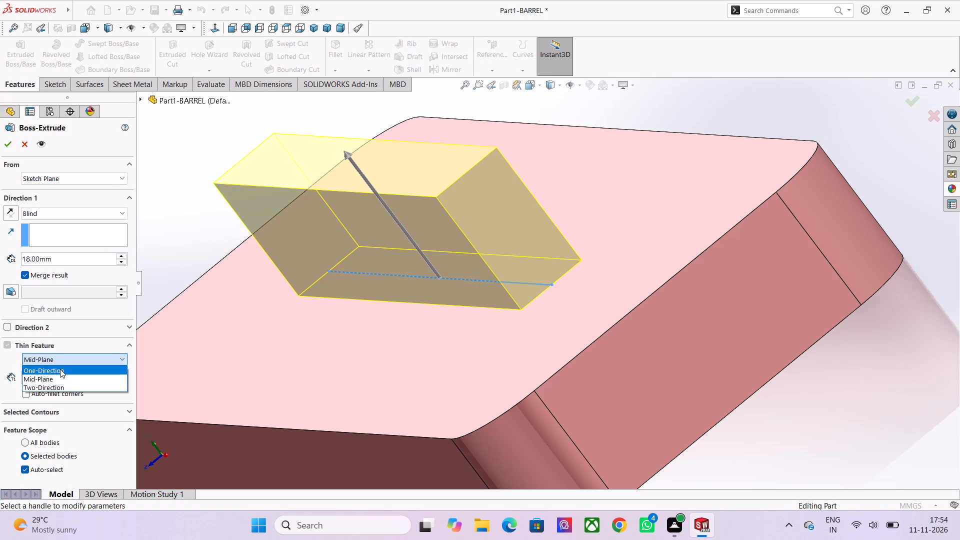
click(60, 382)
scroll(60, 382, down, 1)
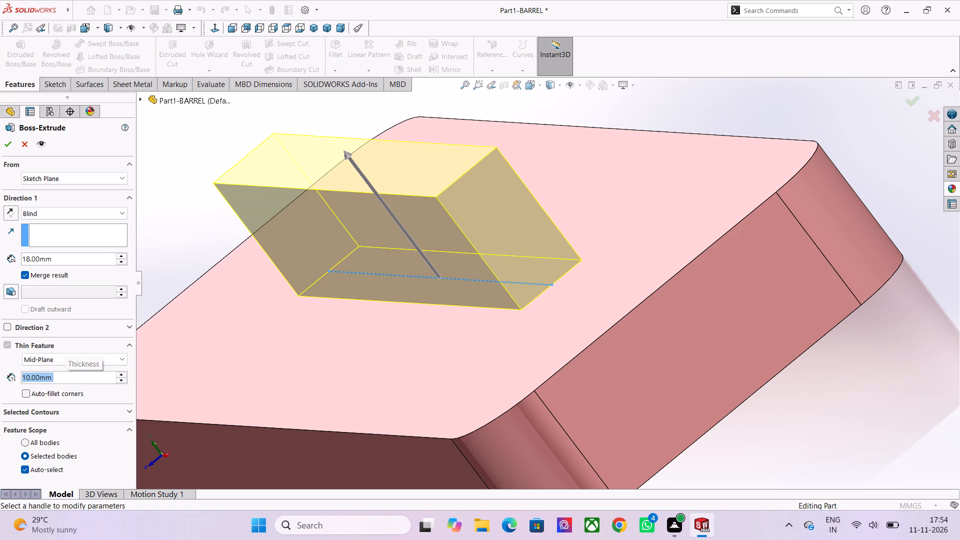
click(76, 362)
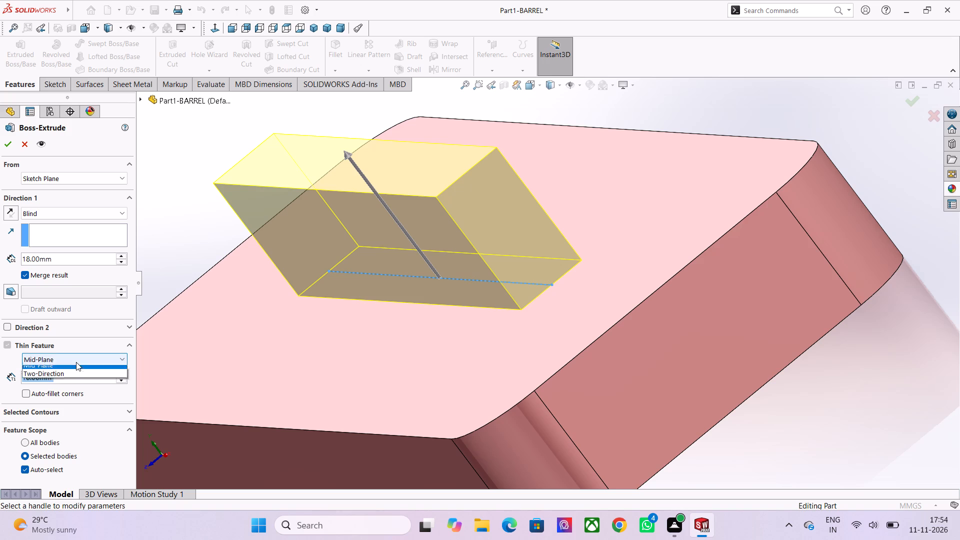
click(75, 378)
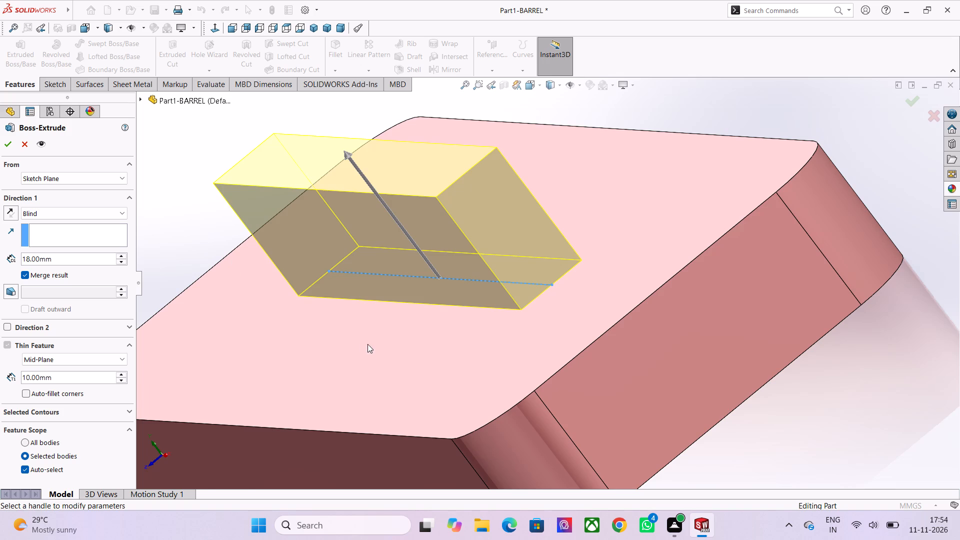
Examine the position of the thin boss preview on the base plate relative to the barrel, neck and flange above.
scroll(367, 344, down, 1)
scroll(570, 250, down, 2)
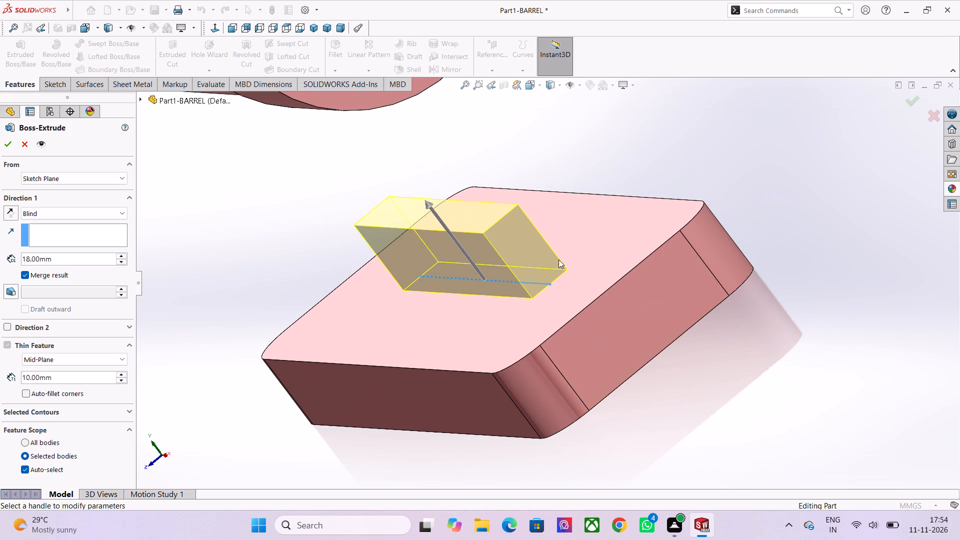
scroll(535, 261, down, 5)
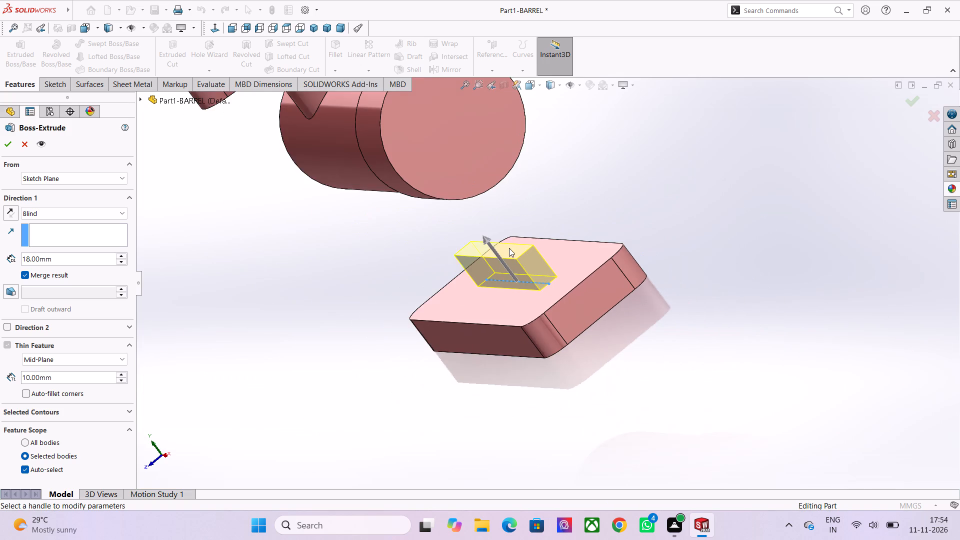
scroll(459, 197, down, 4)
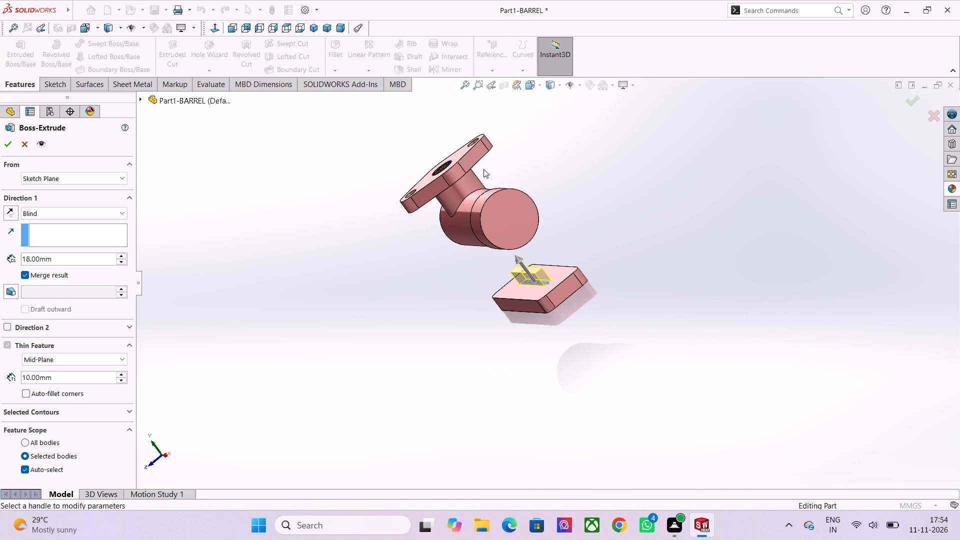
scroll(483, 169, up, 3)
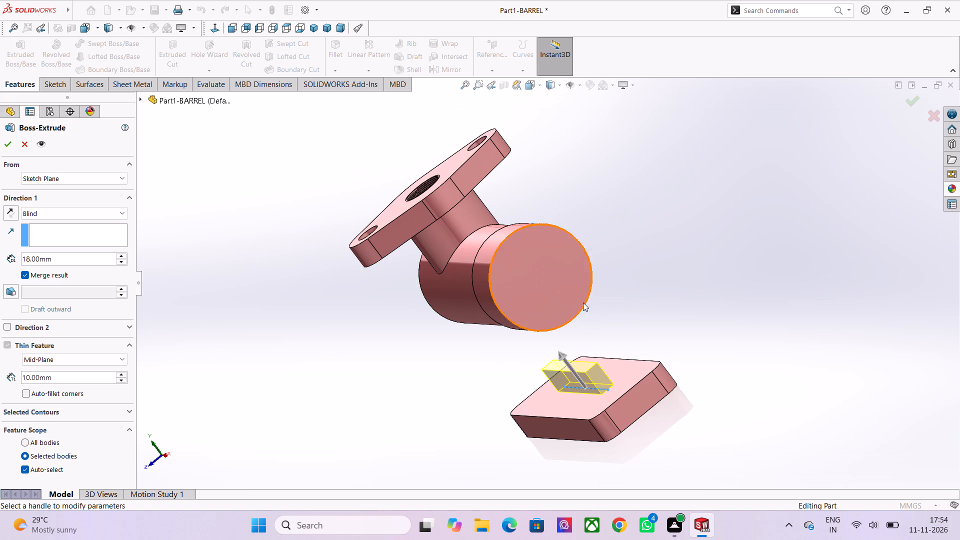
scroll(585, 289, up, 3)
scroll(585, 289, down, 3)
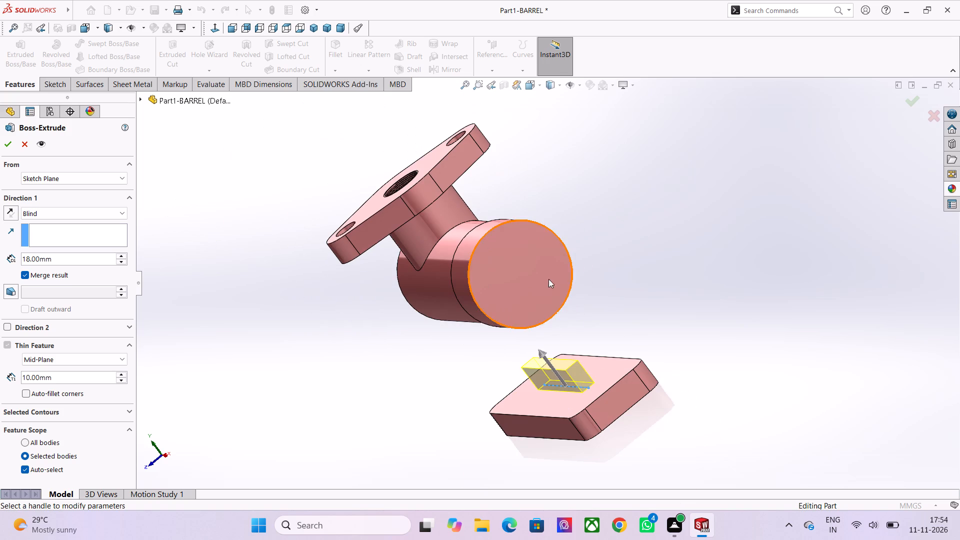
scroll(462, 220, up, 4)
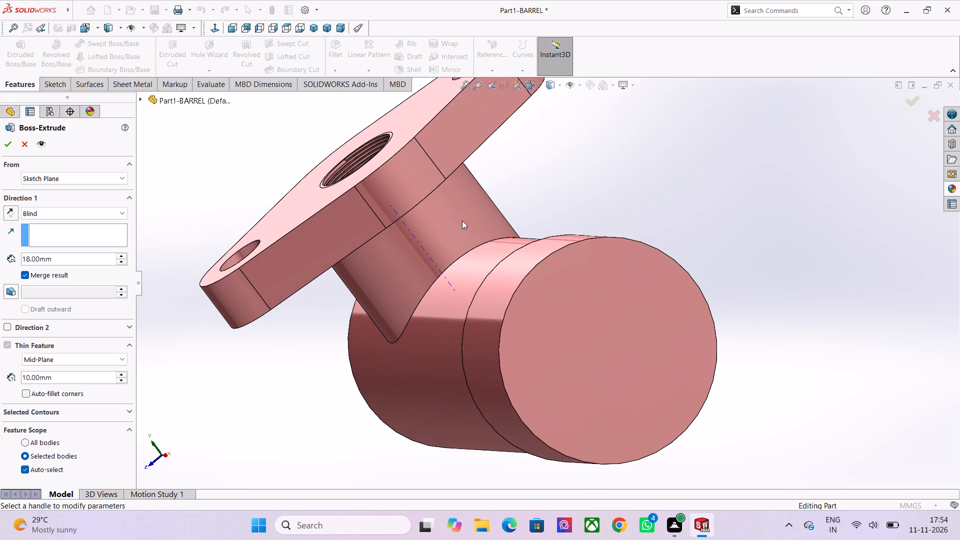
scroll(462, 220, down, 7)
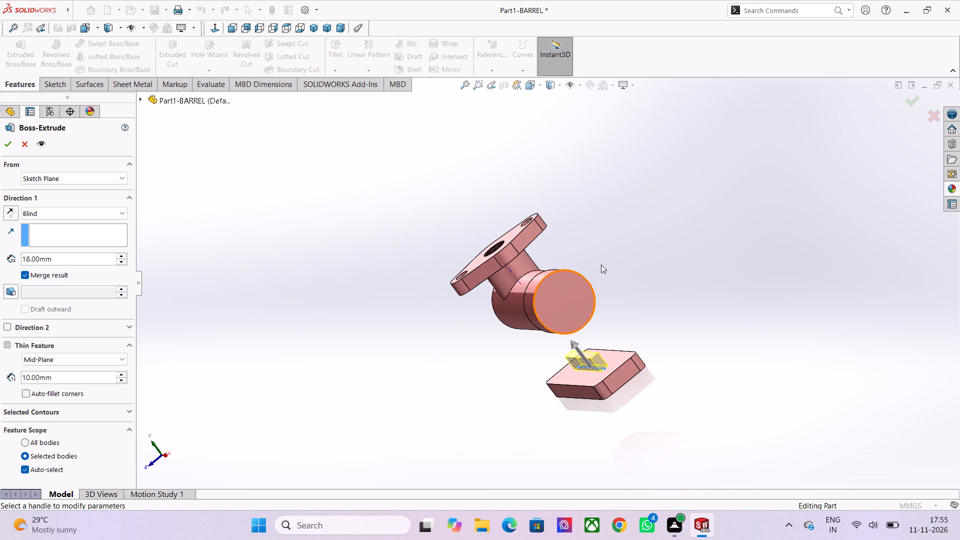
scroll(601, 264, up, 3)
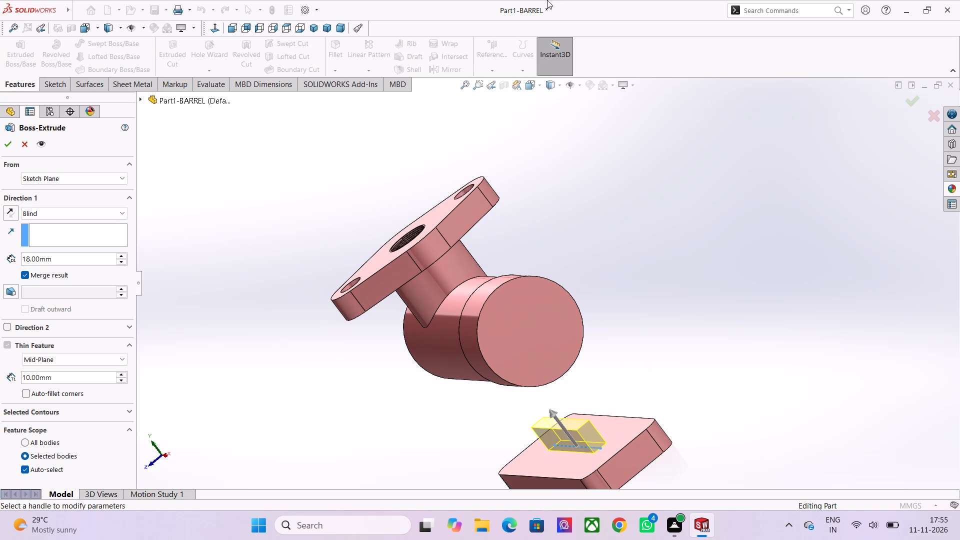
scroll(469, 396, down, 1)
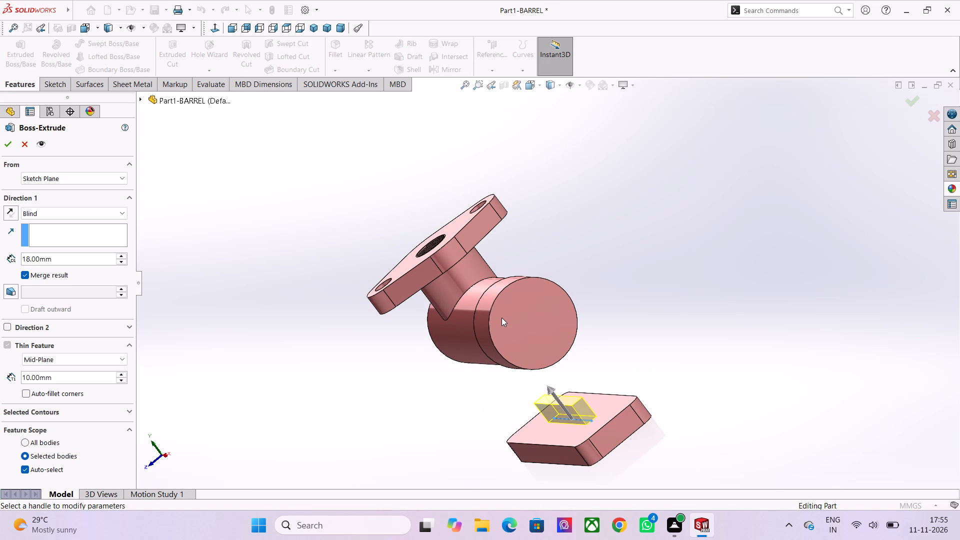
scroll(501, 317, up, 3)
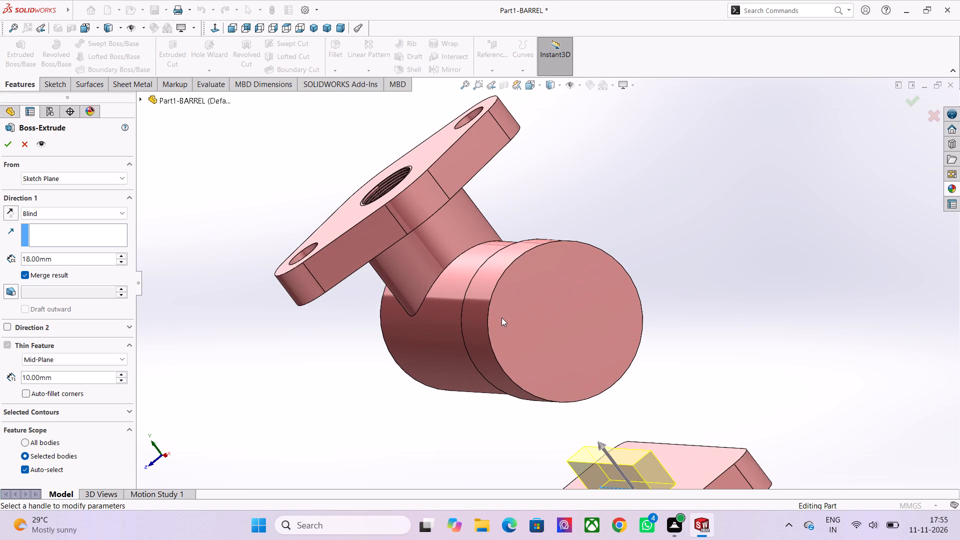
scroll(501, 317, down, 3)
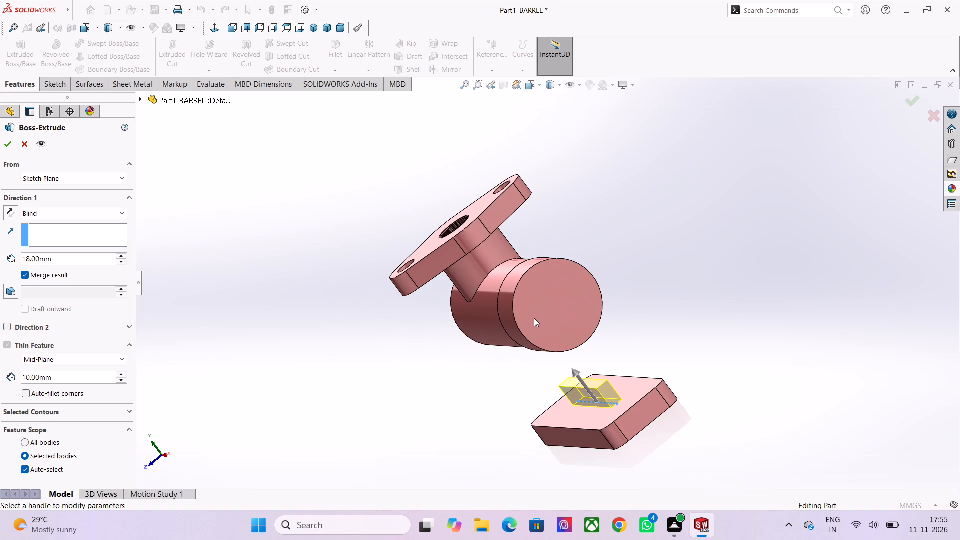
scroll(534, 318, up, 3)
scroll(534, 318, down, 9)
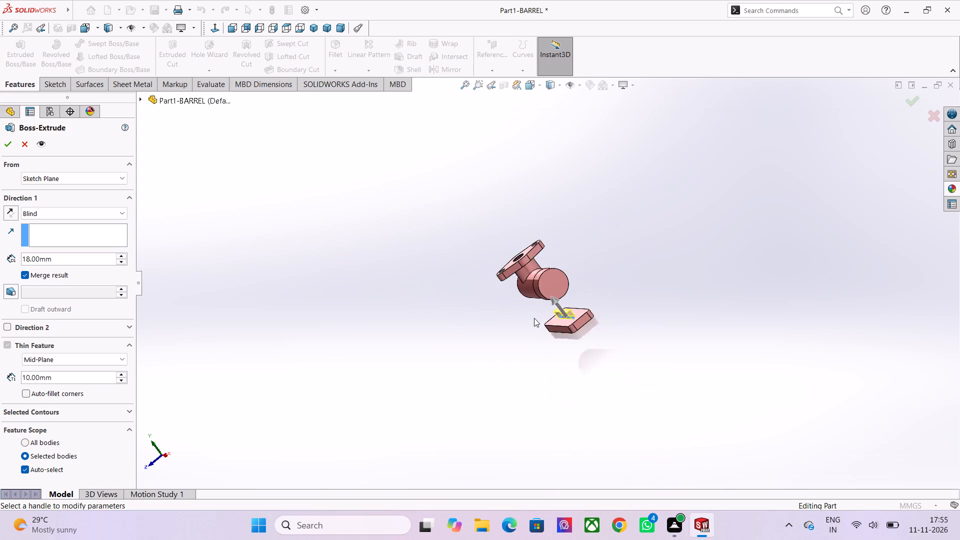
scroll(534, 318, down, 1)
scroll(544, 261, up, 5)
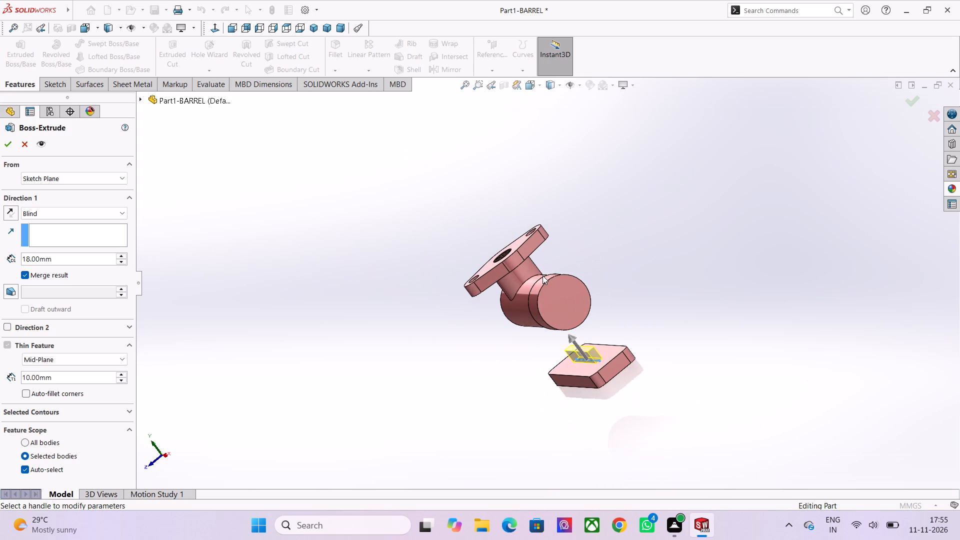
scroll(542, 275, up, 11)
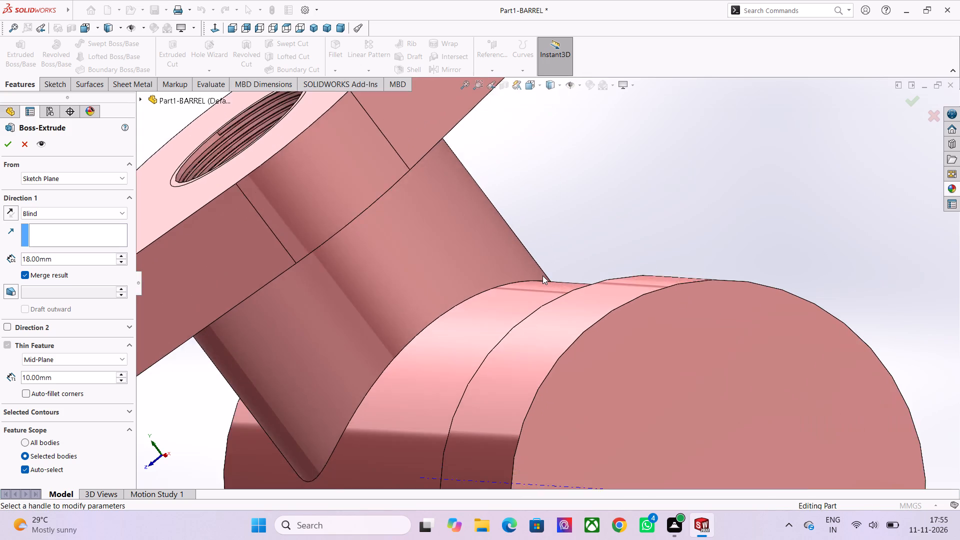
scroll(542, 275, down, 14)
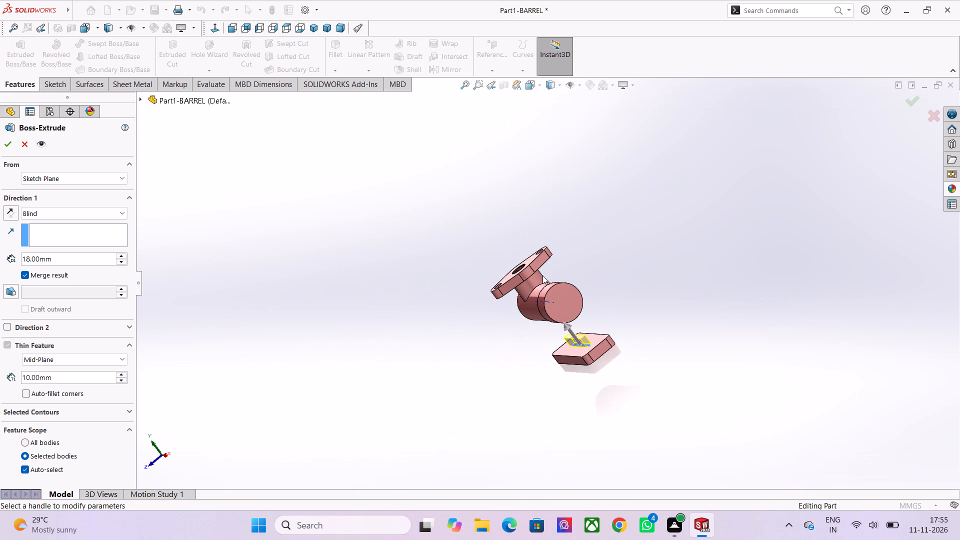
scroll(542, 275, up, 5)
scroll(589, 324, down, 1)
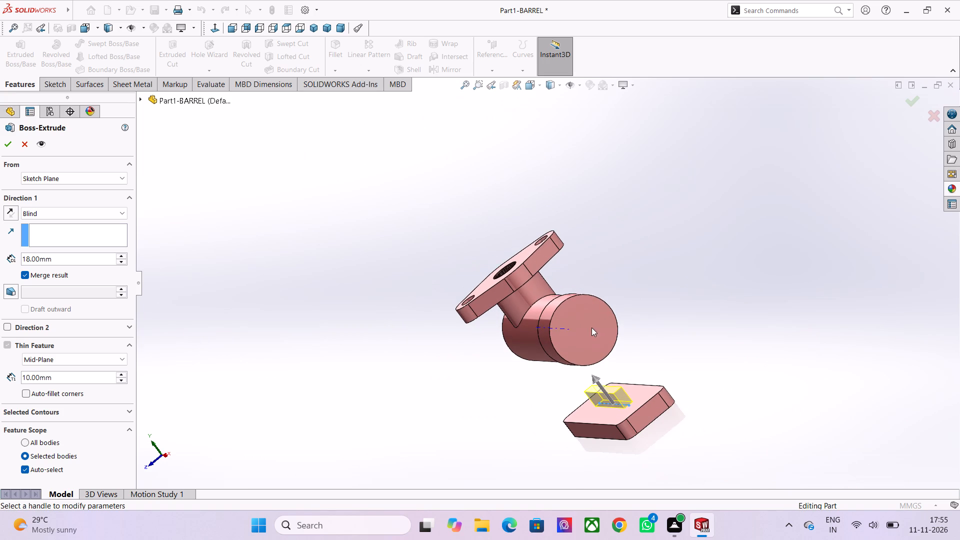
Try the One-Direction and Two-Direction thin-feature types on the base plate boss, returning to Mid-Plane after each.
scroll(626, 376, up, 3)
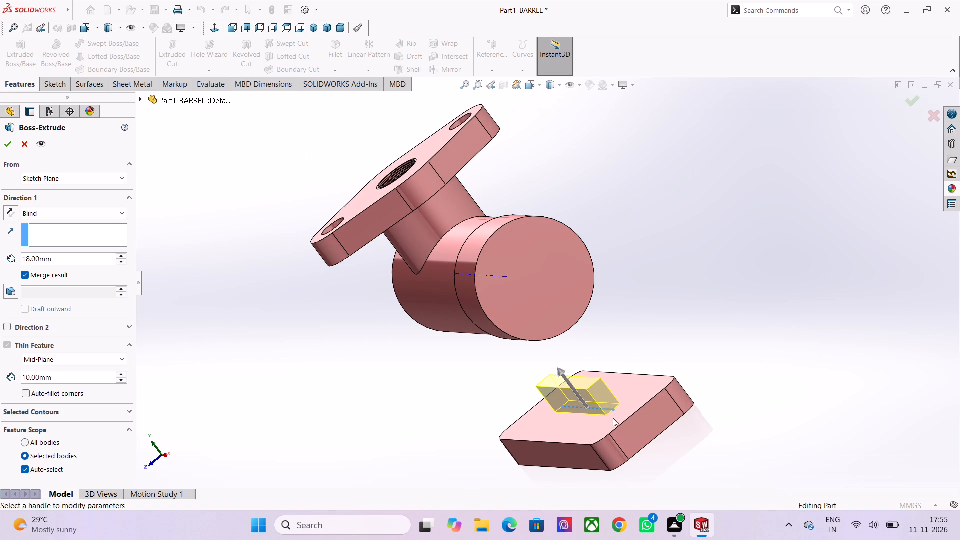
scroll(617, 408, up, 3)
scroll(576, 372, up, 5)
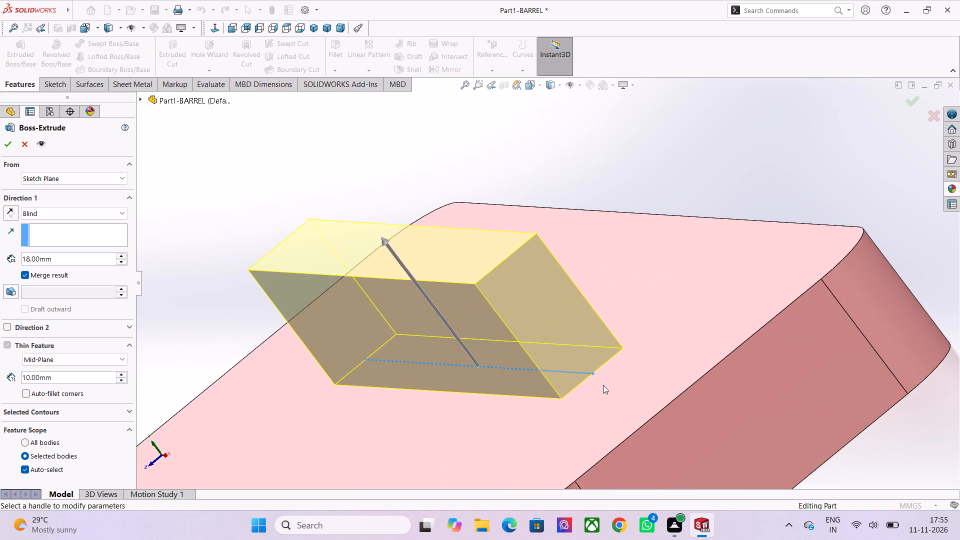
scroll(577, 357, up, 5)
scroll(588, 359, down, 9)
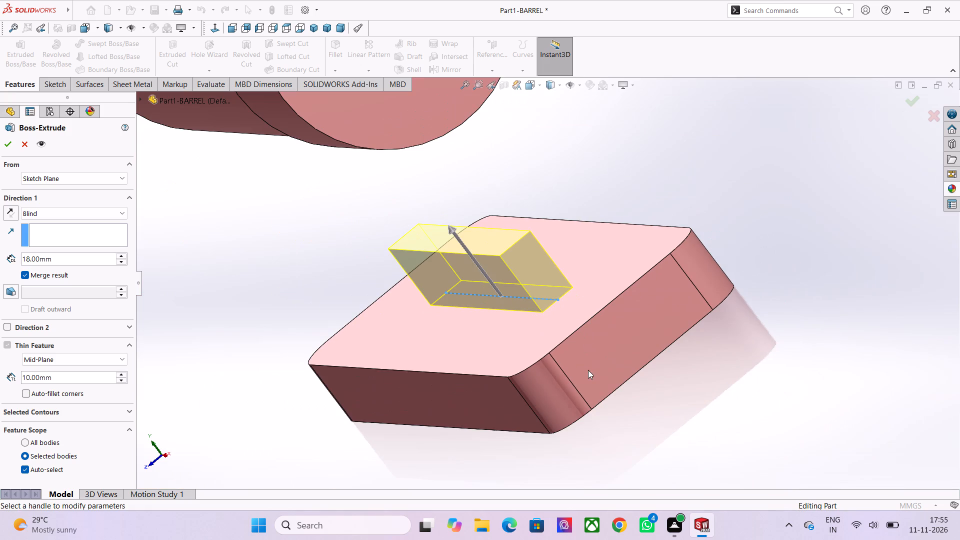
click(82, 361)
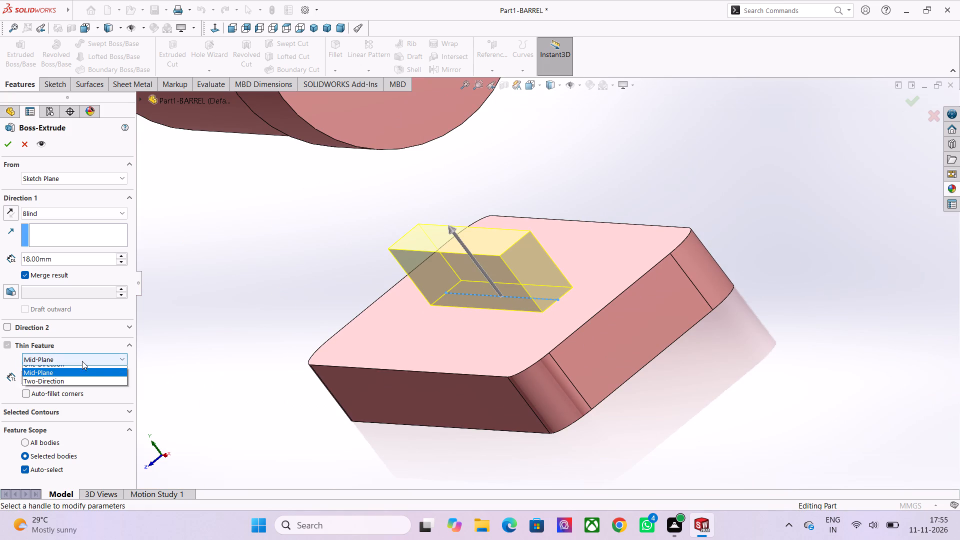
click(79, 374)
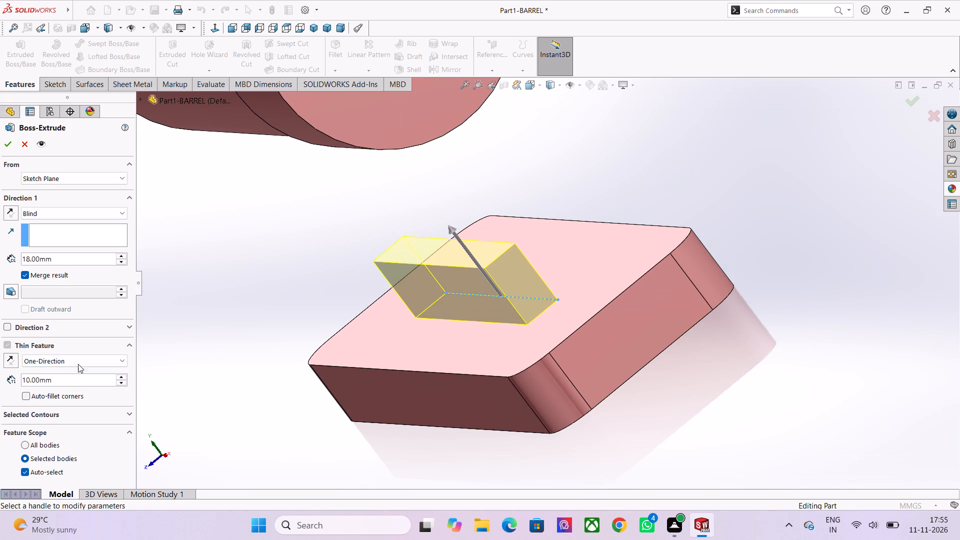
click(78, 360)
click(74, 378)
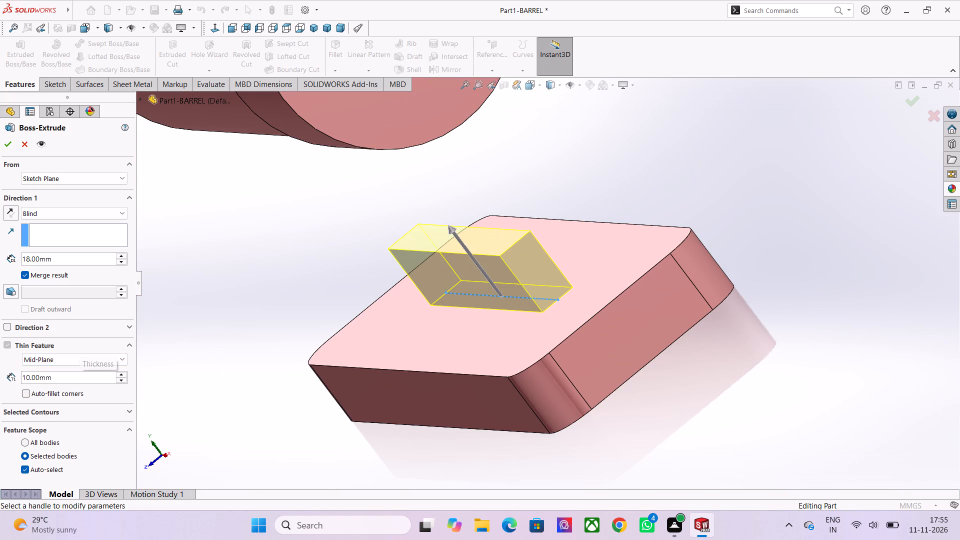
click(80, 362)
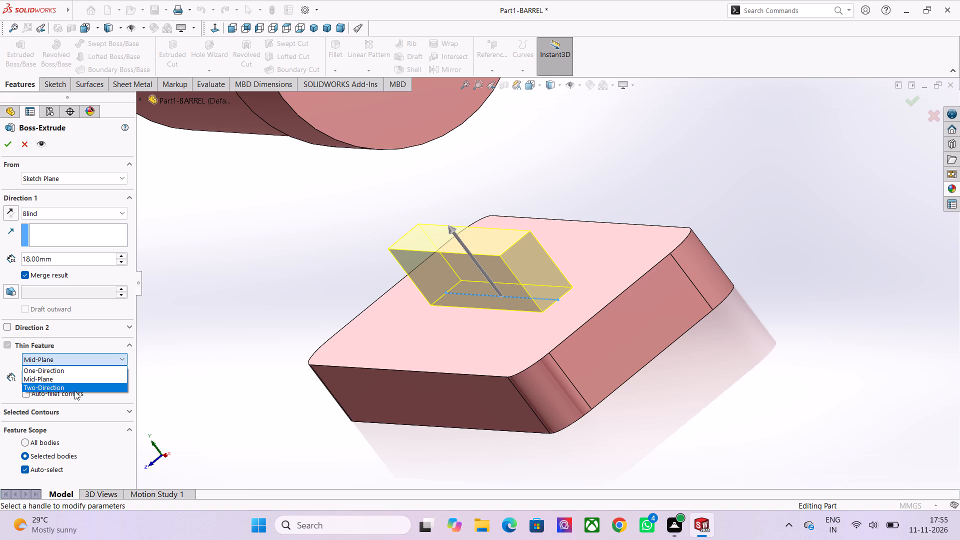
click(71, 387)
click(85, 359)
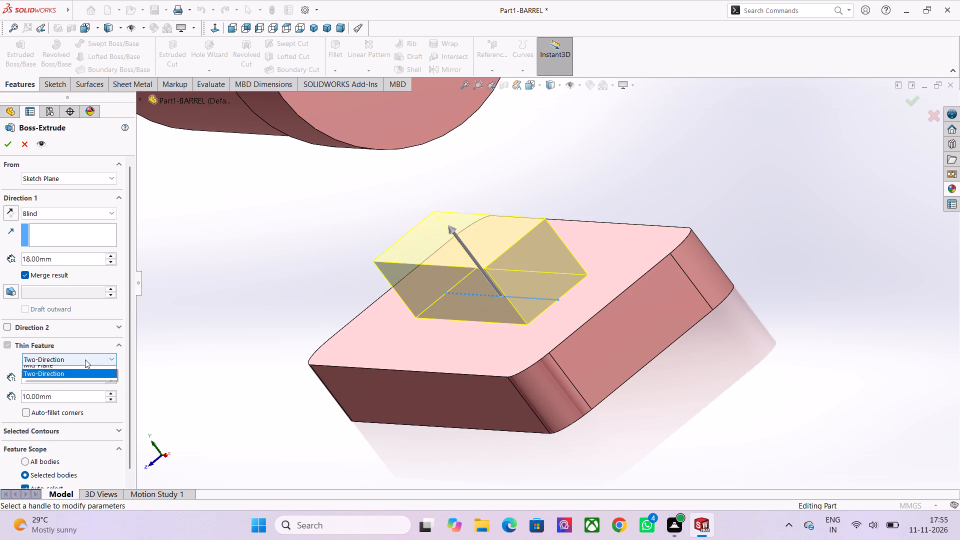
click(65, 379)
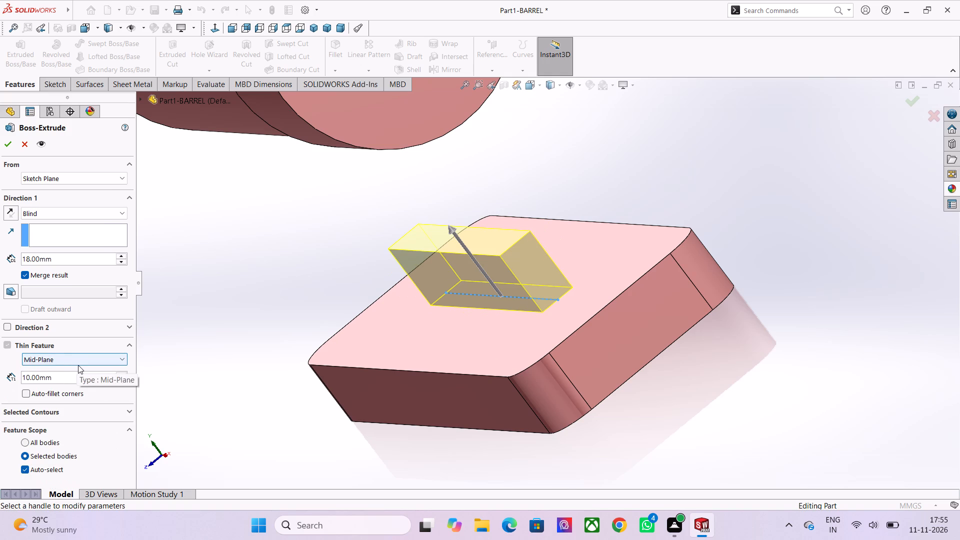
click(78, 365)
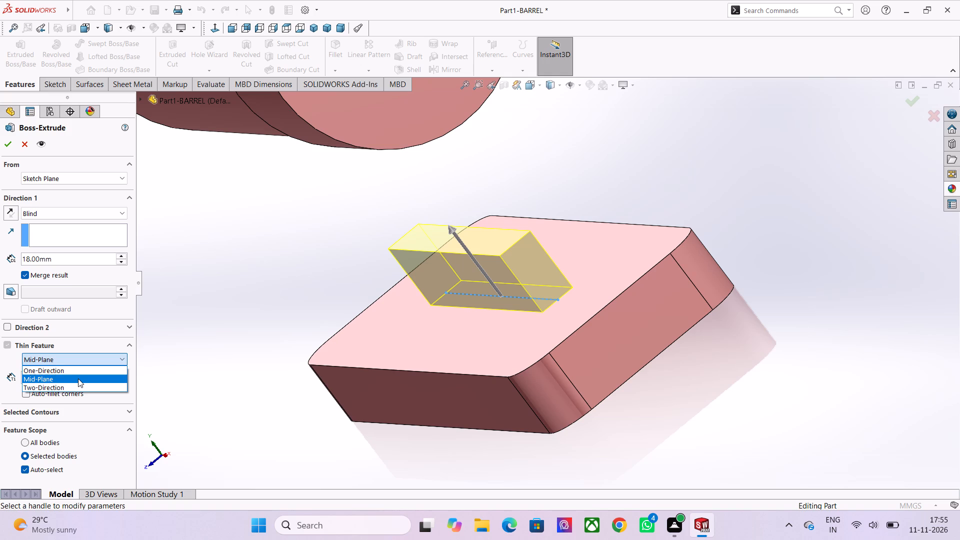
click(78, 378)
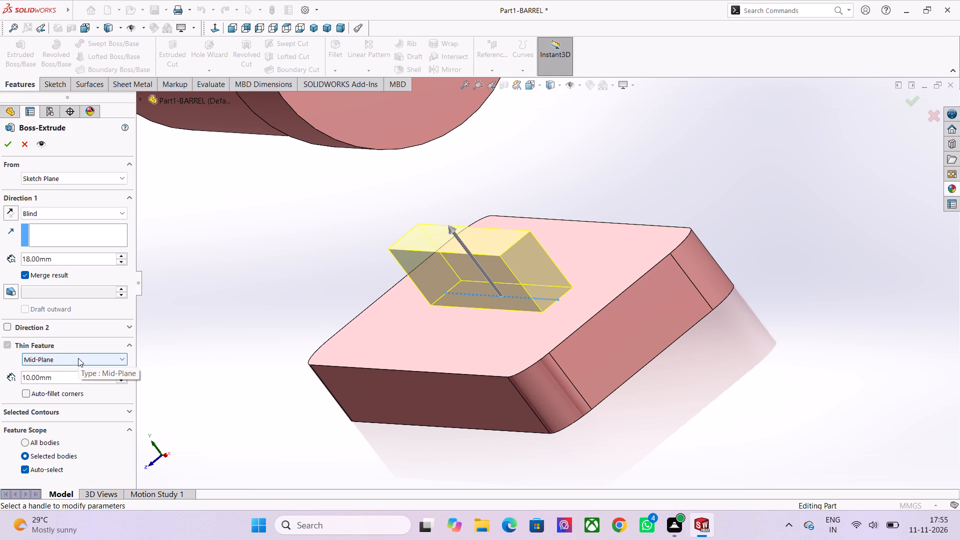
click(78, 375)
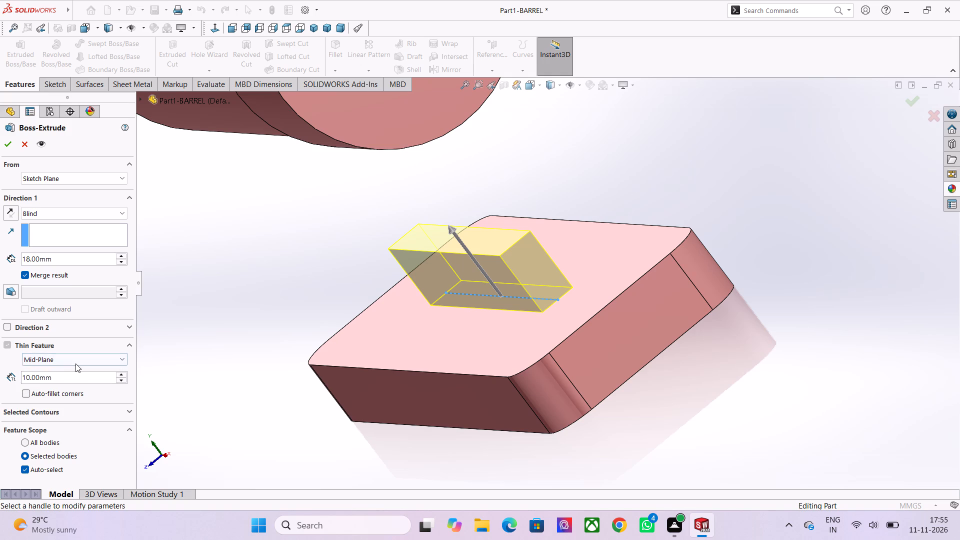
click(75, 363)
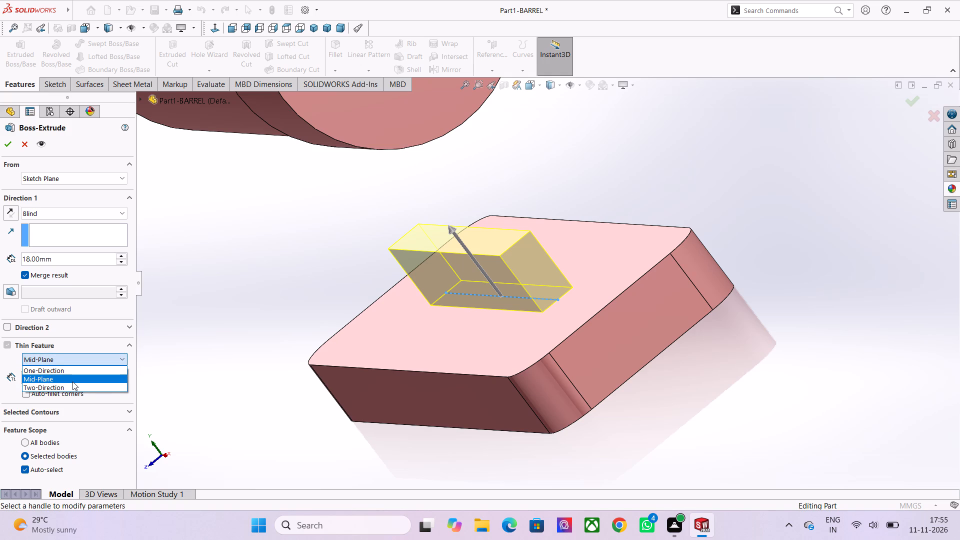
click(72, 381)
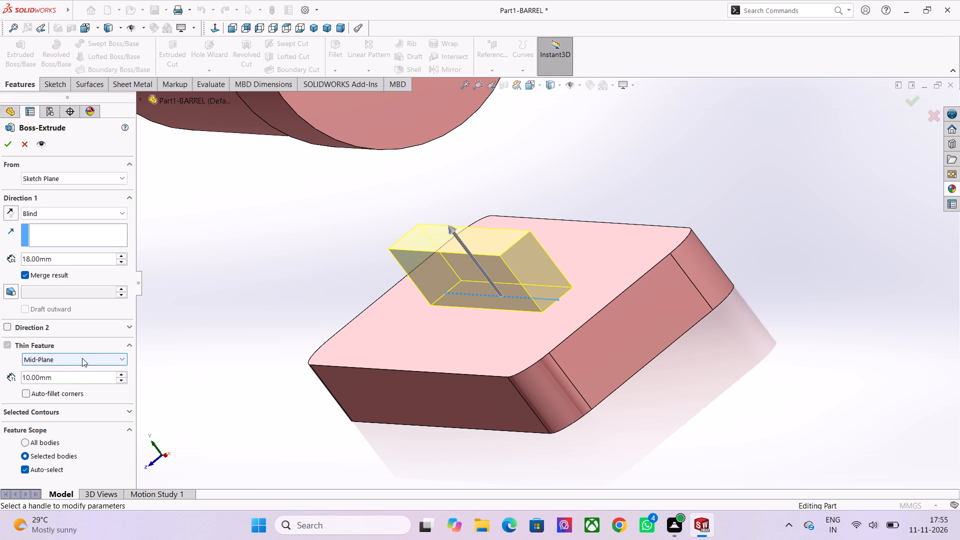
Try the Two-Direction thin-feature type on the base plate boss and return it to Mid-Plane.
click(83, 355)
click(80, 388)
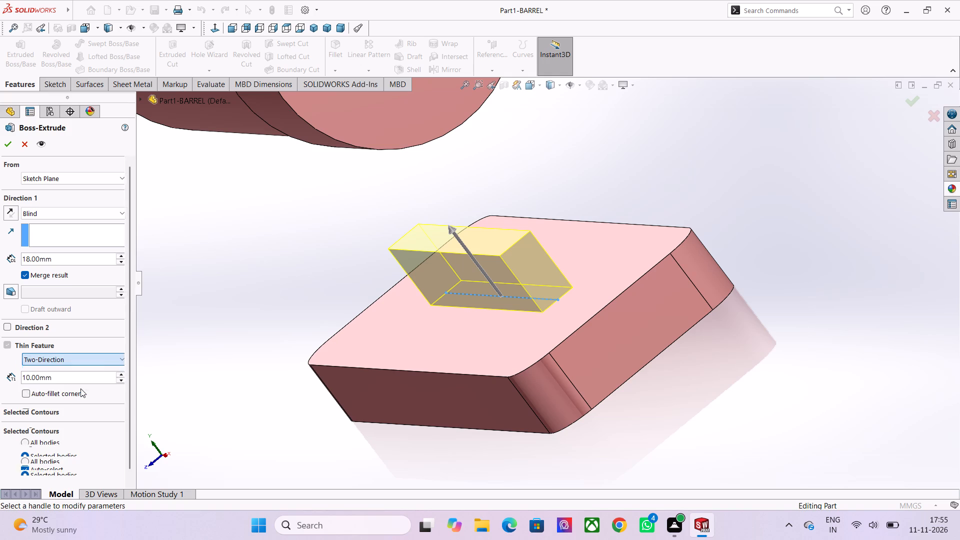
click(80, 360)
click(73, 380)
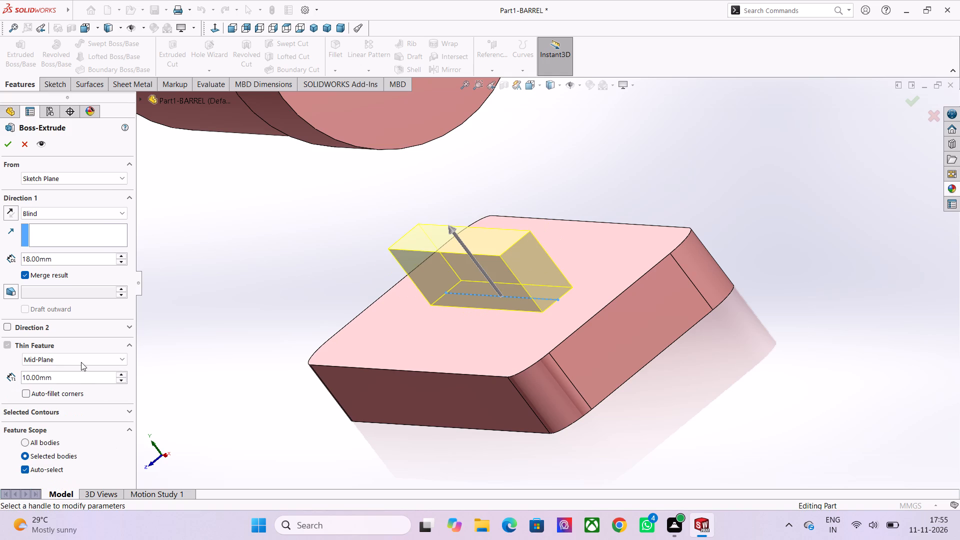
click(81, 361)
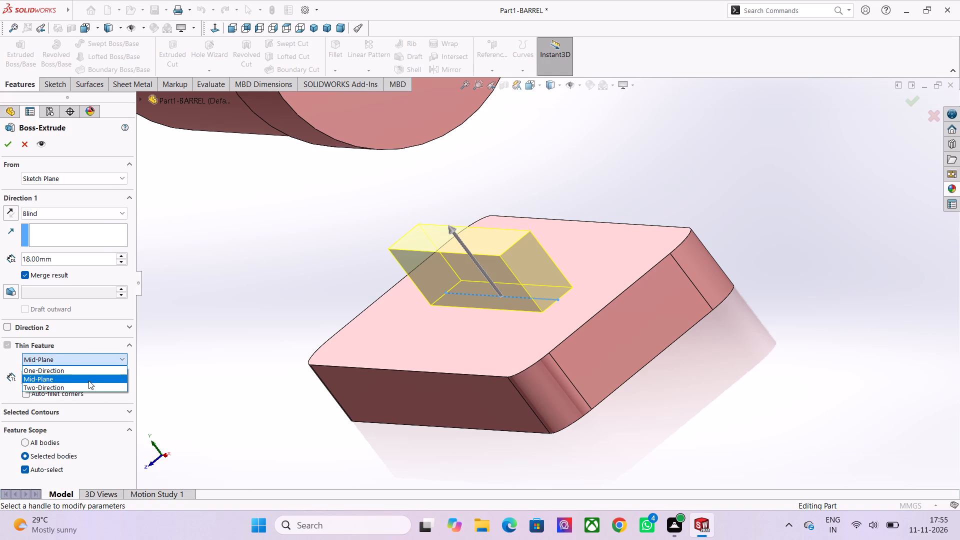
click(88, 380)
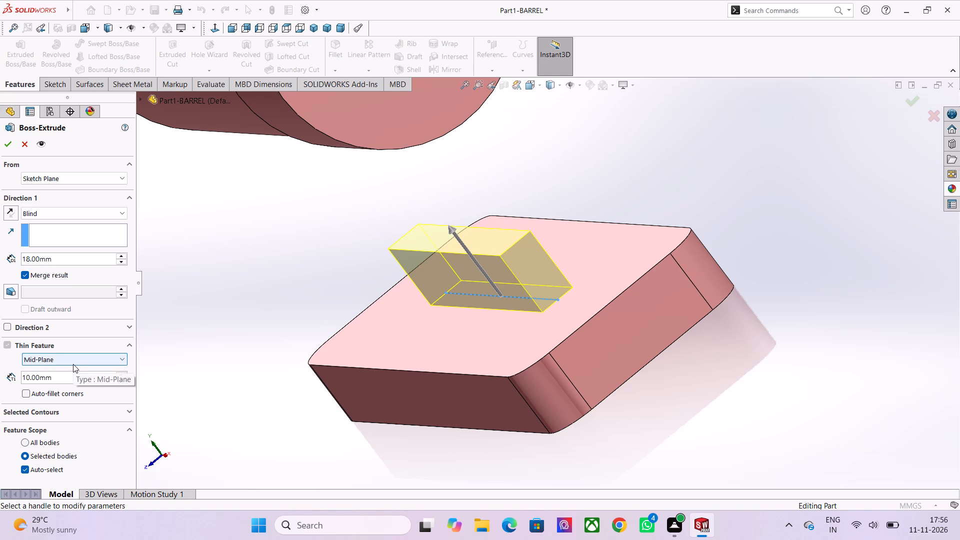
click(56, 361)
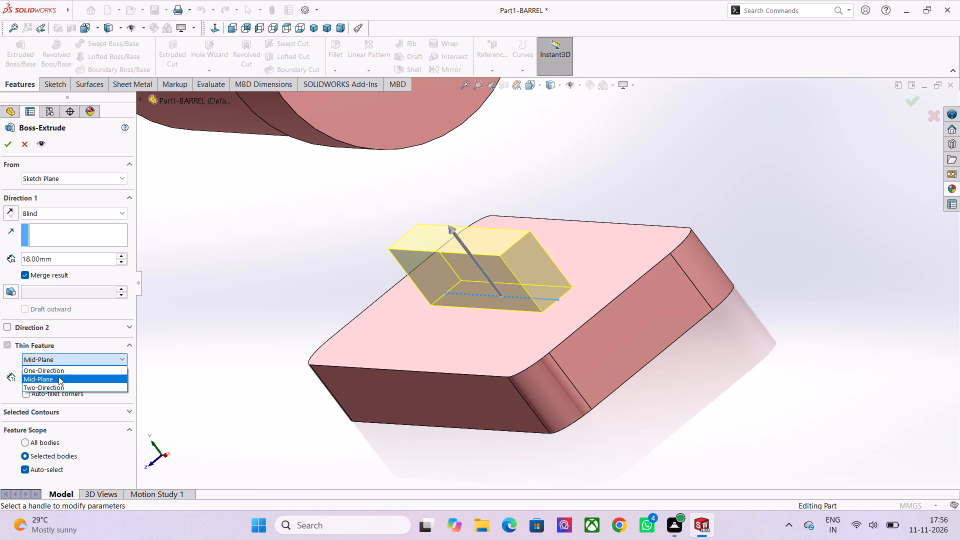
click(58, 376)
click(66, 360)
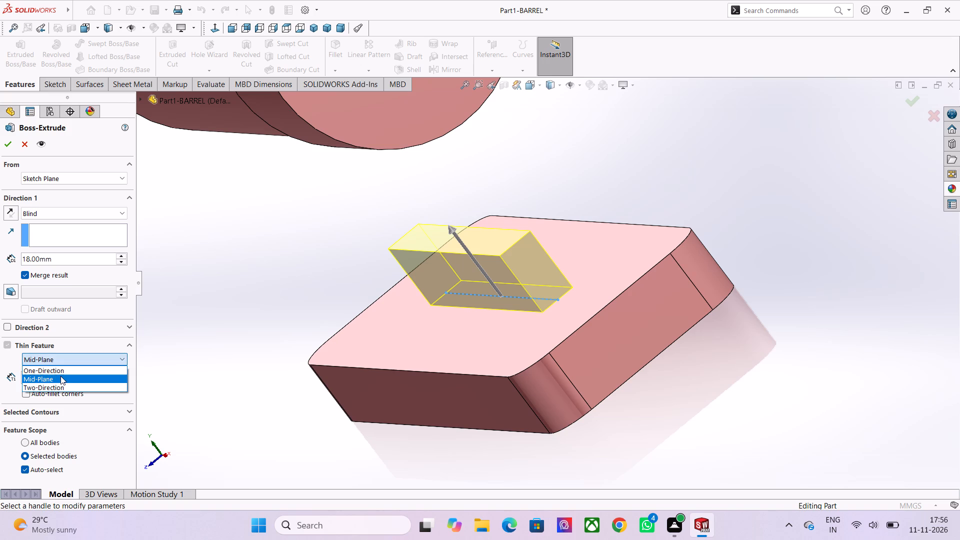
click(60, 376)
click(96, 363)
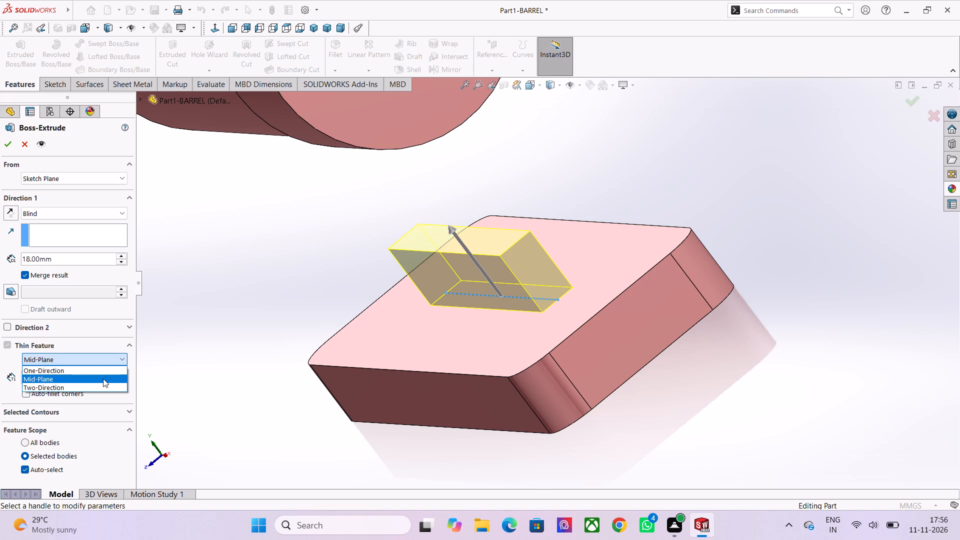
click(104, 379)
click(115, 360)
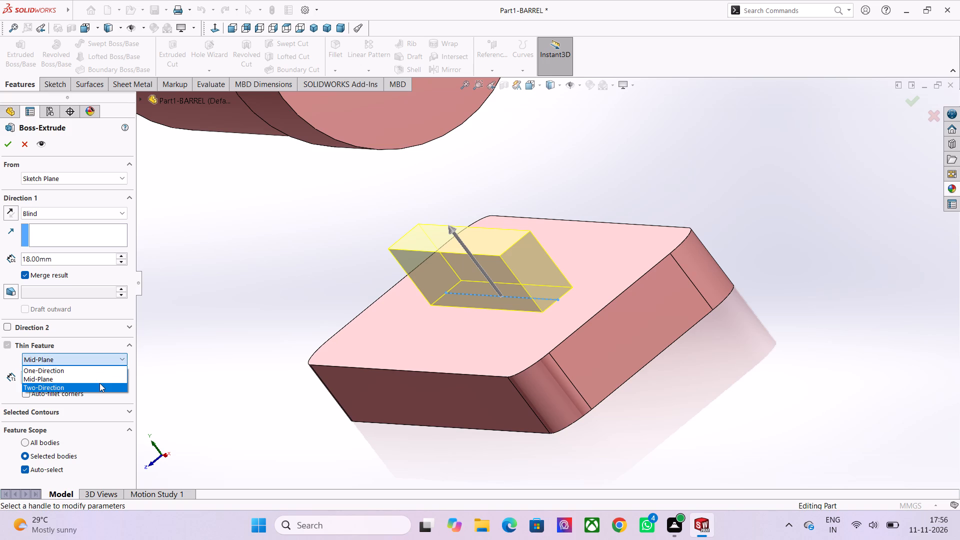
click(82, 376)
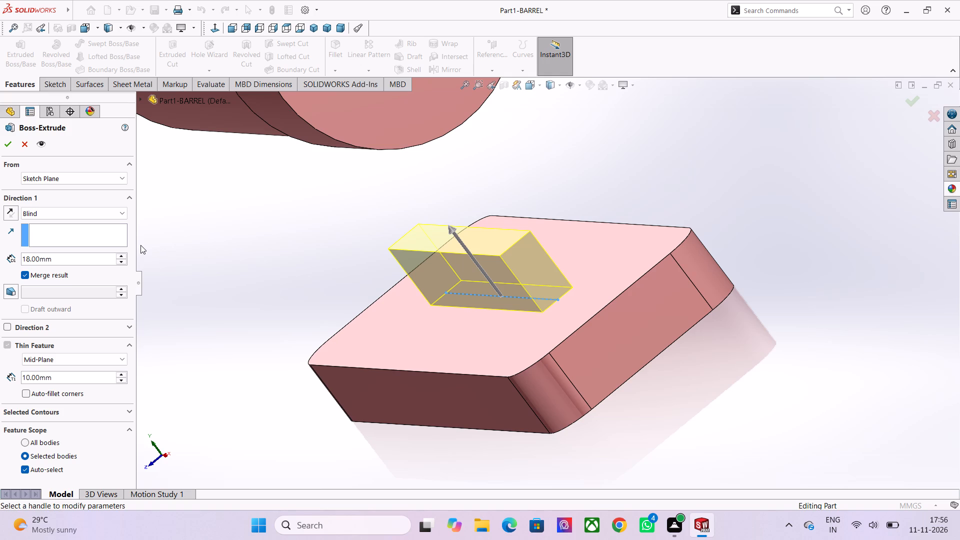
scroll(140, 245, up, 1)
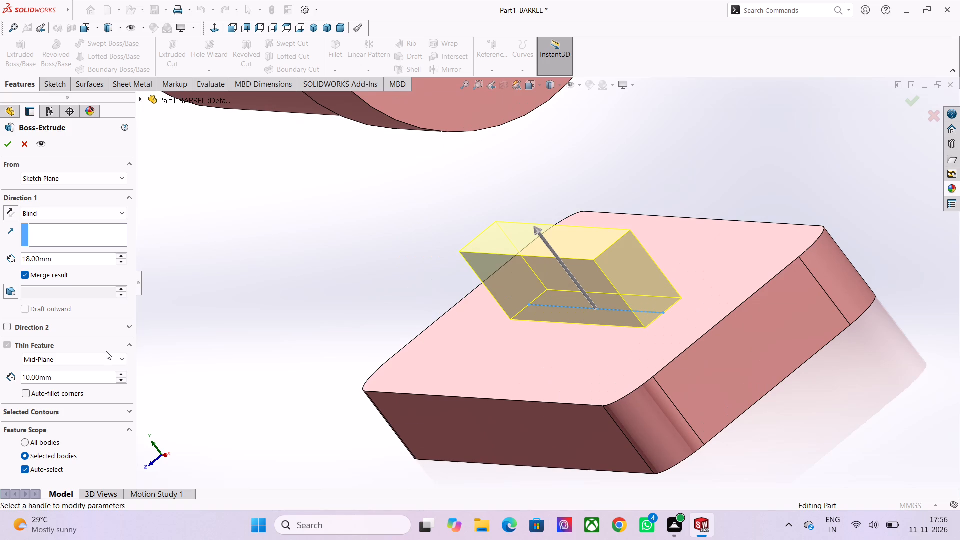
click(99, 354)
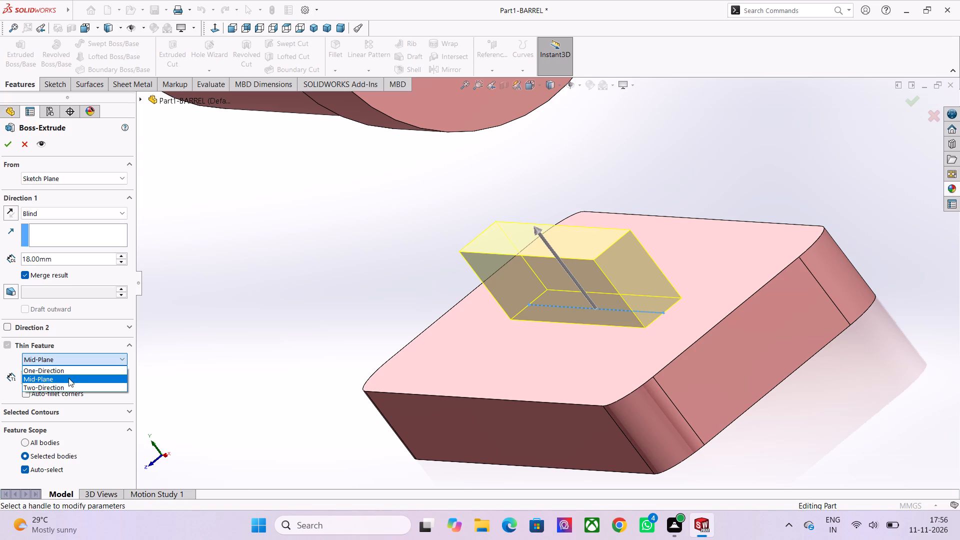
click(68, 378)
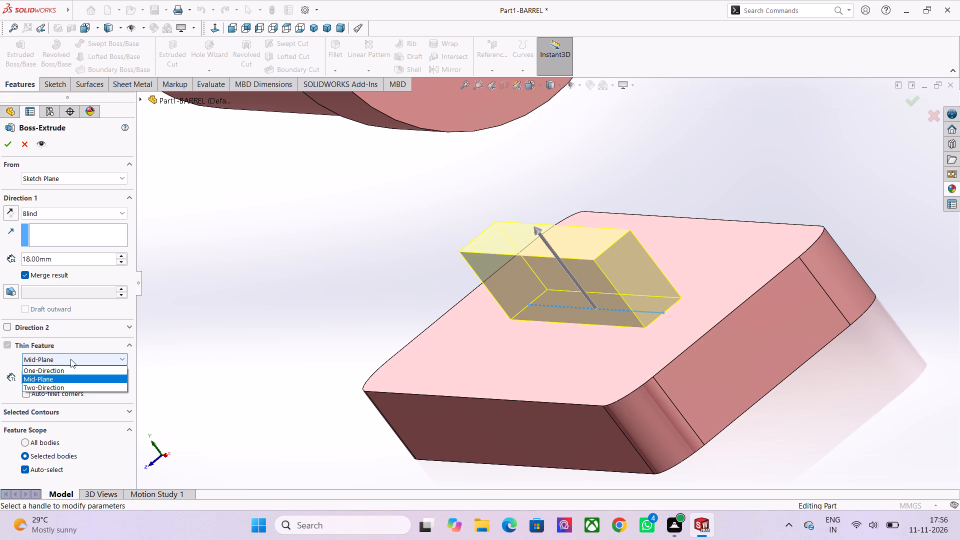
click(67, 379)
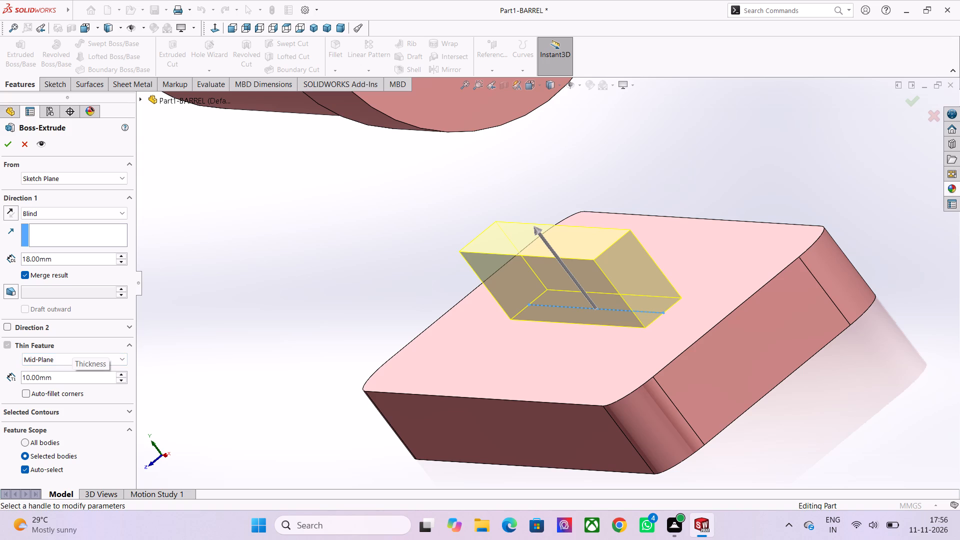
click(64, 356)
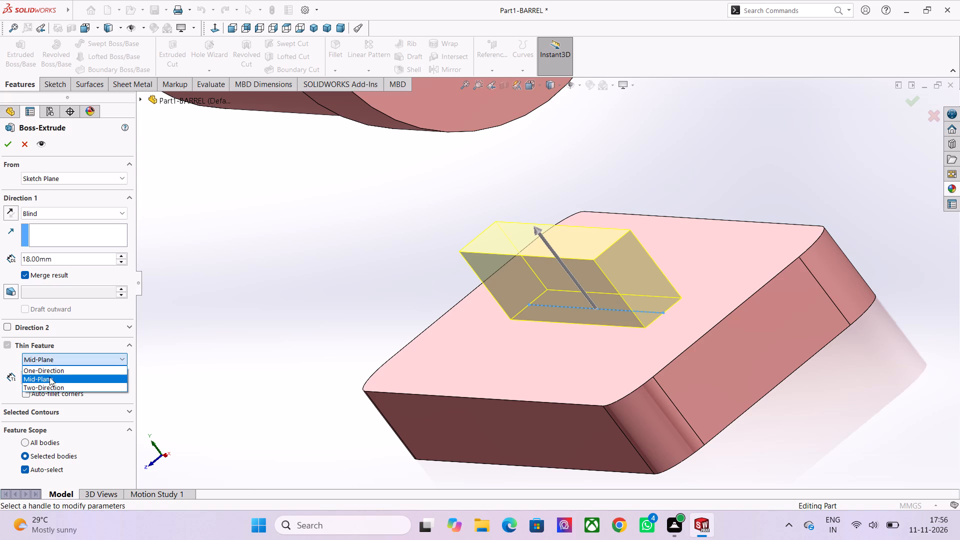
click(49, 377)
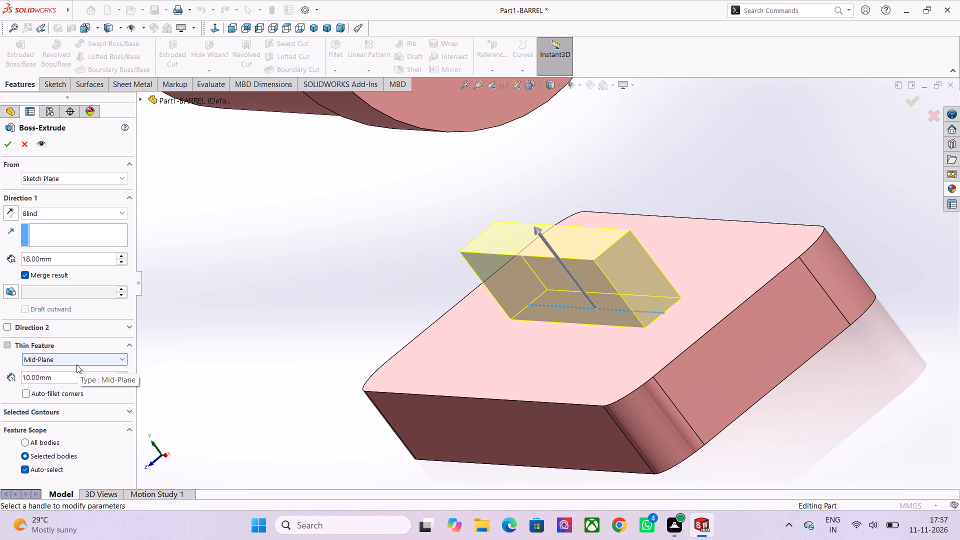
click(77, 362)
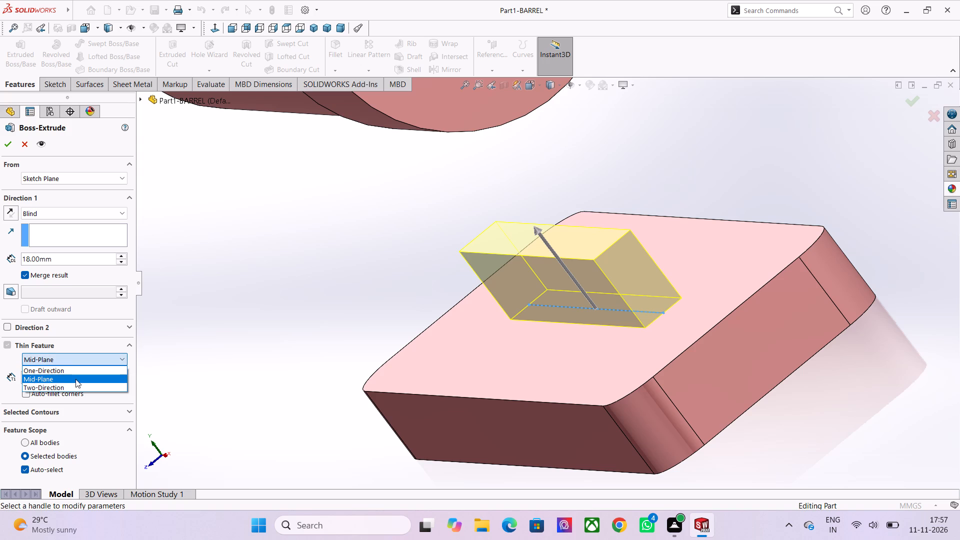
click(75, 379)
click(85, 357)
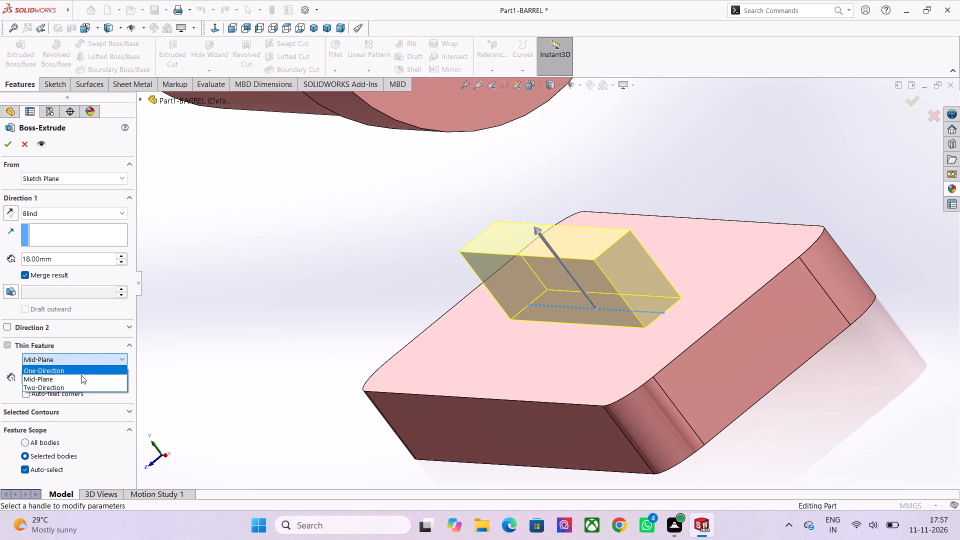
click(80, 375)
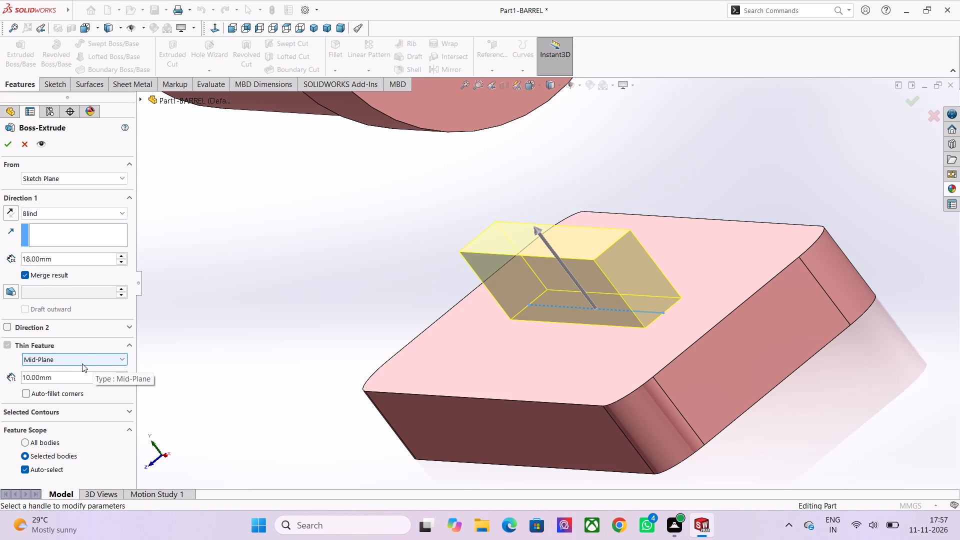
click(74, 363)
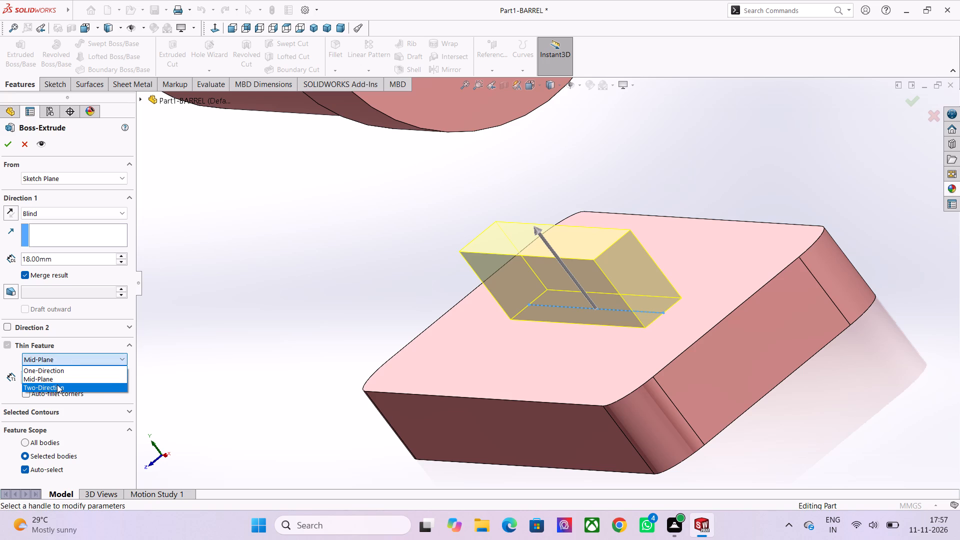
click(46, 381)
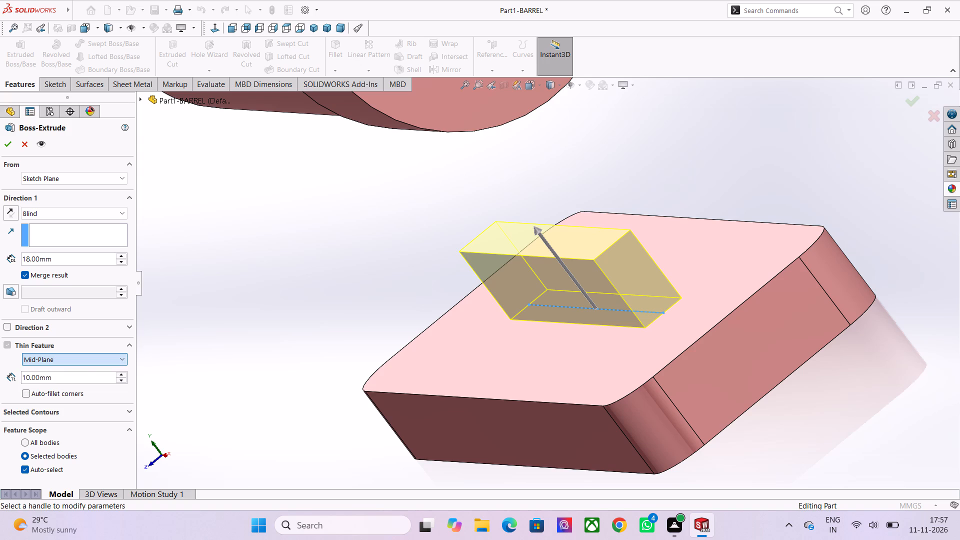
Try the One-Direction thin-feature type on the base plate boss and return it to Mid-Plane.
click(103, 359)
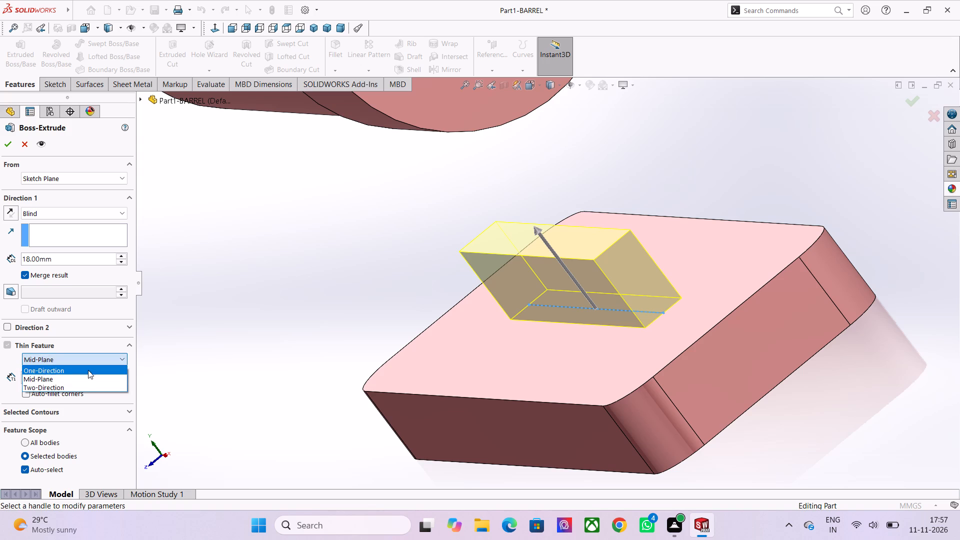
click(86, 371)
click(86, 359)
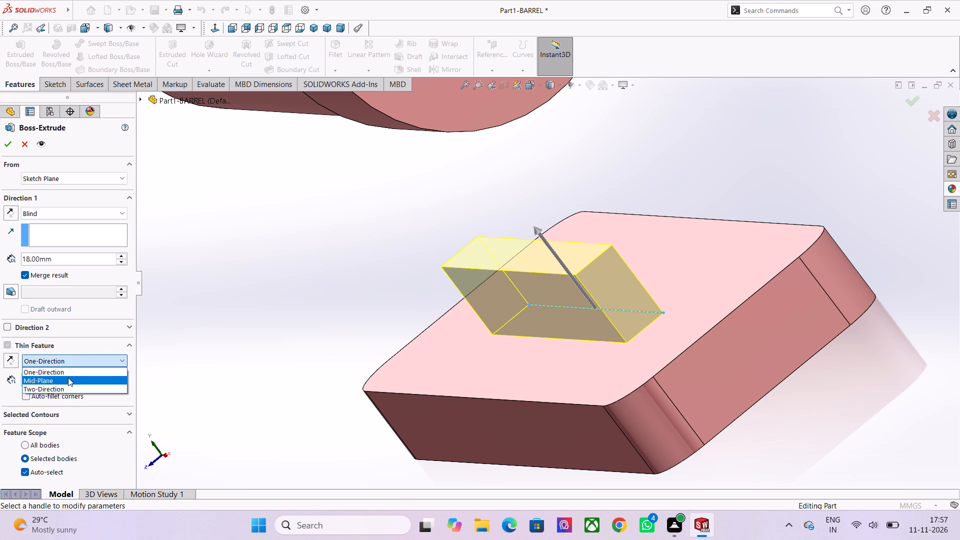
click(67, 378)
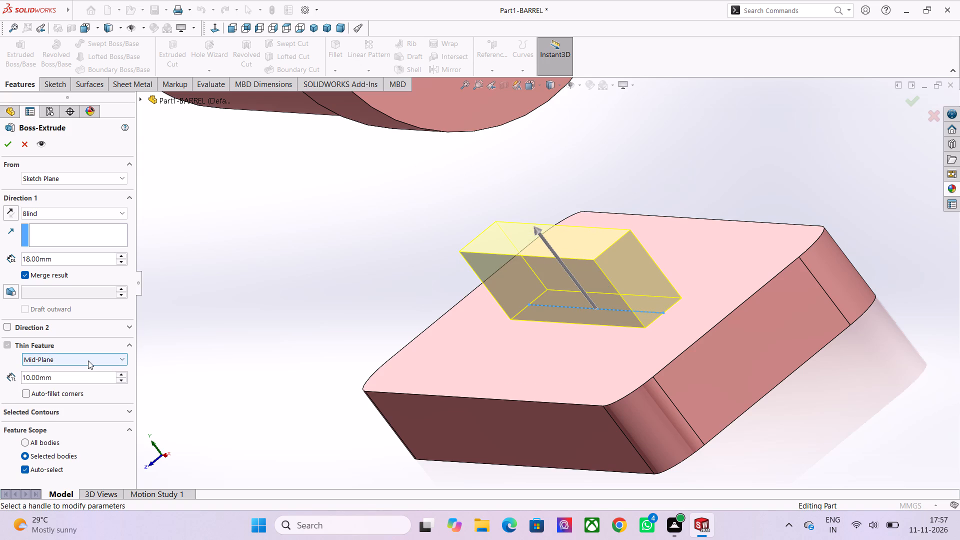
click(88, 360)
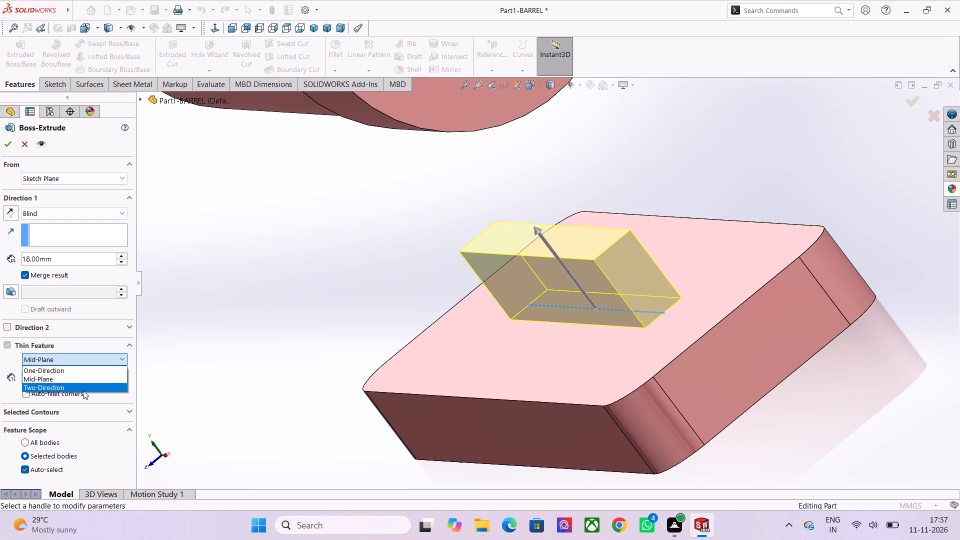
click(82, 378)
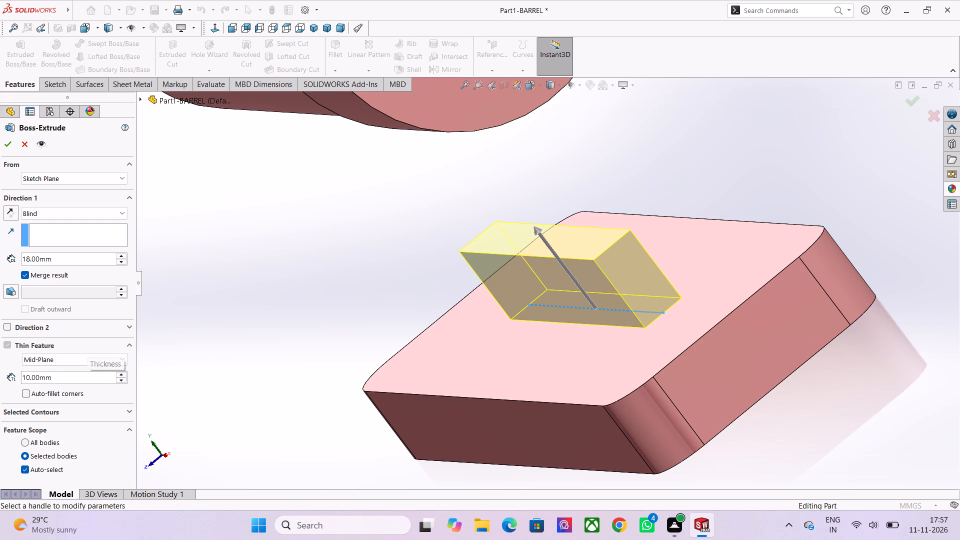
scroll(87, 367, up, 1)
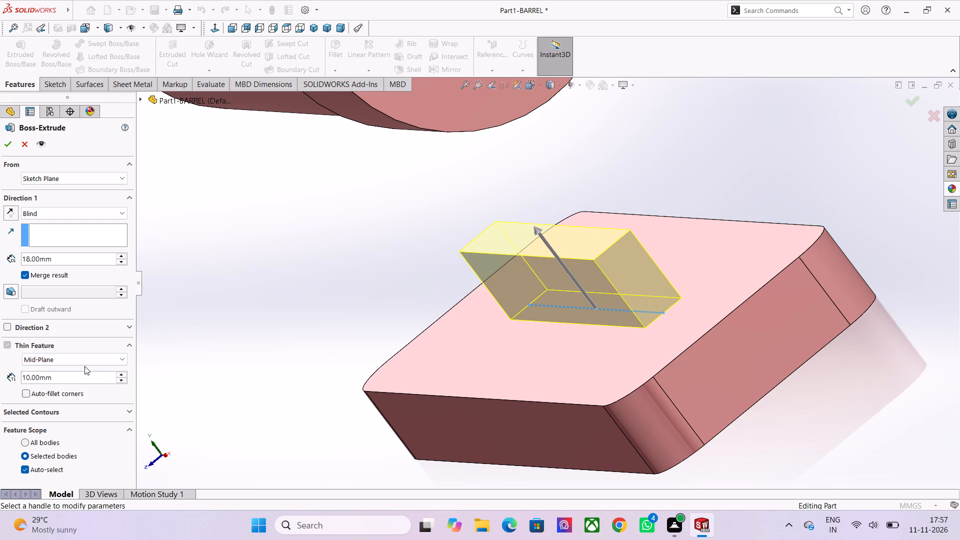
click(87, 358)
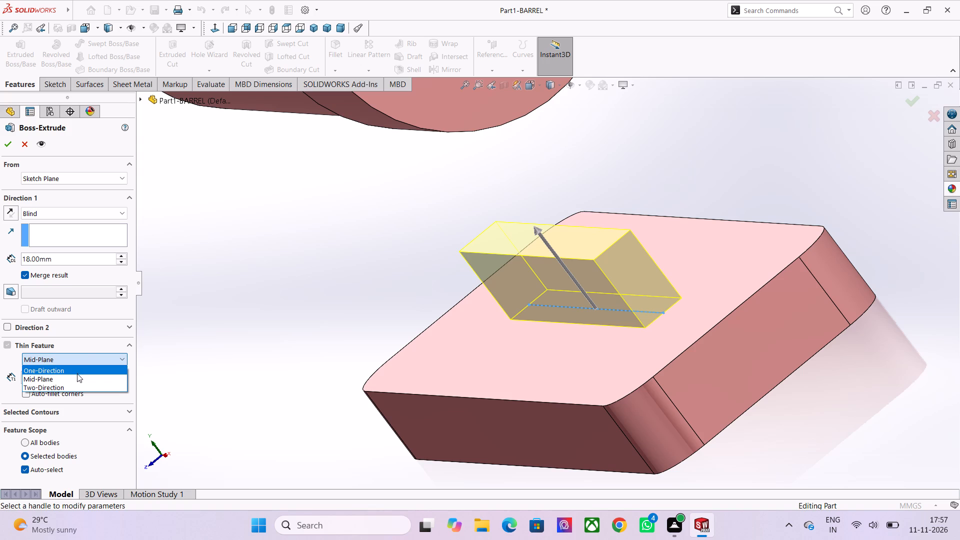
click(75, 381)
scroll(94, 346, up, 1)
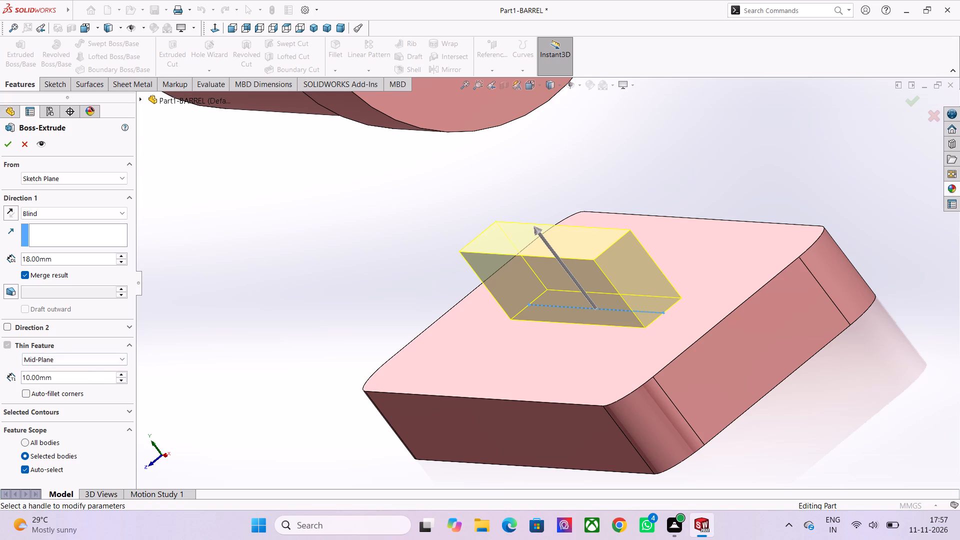
Increase the mid-plane thin-feature thickness of the base plate boss to 30 mm.
click(126, 372)
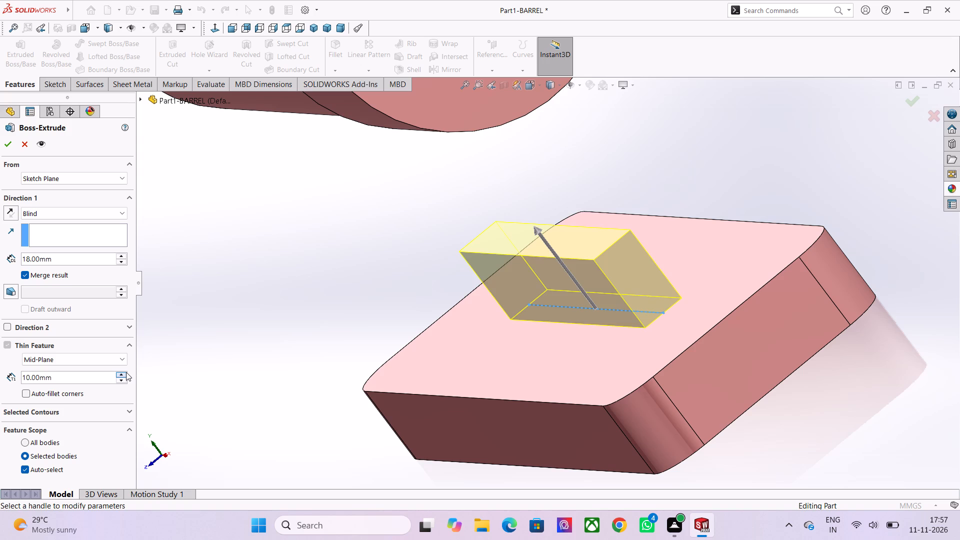
click(126, 372)
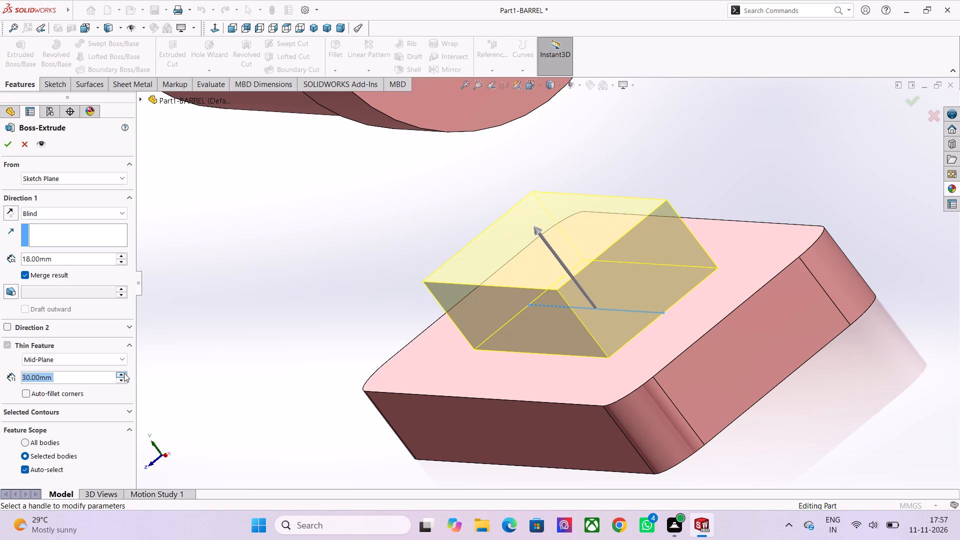
Reduce the mid-plane thin-feature thickness of the base plate boss to 10 mm.
click(124, 373)
click(121, 379)
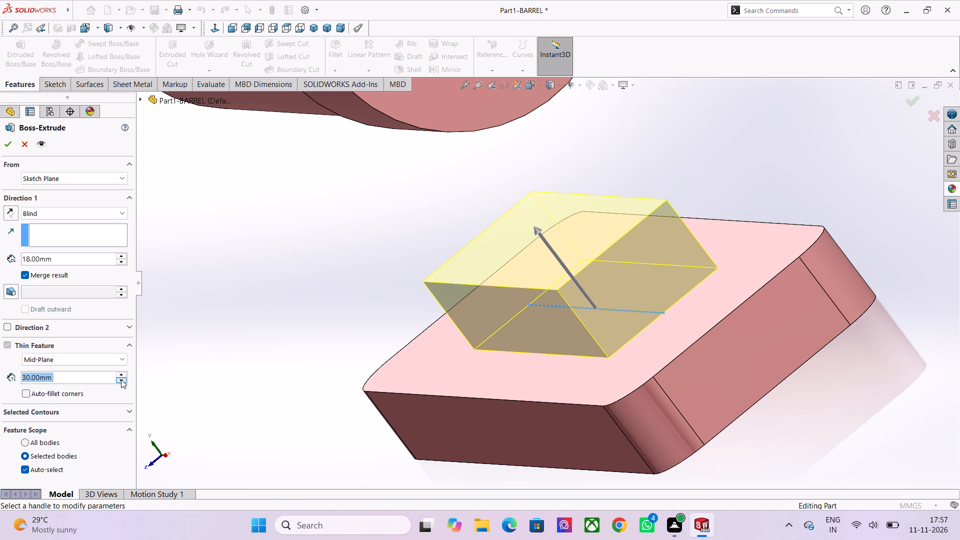
click(121, 379)
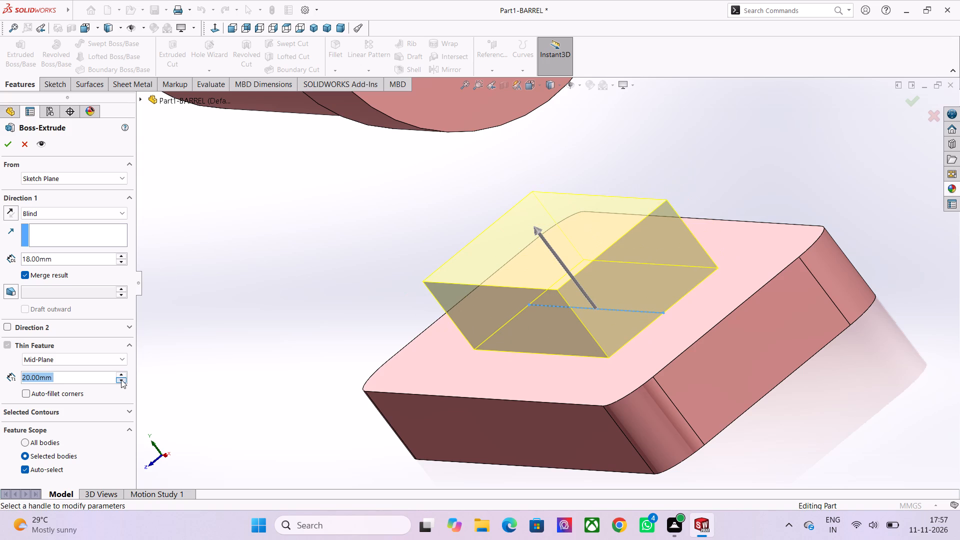
click(121, 379)
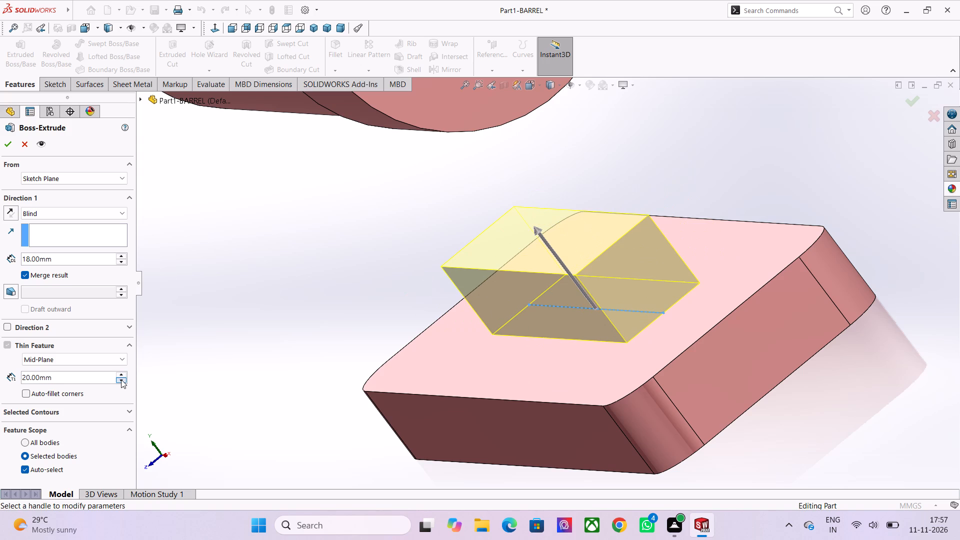
click(121, 379)
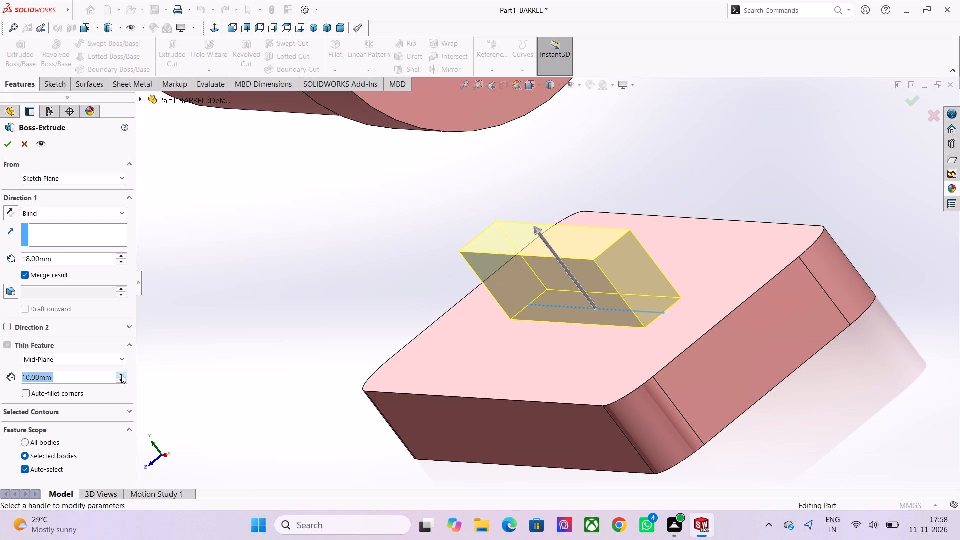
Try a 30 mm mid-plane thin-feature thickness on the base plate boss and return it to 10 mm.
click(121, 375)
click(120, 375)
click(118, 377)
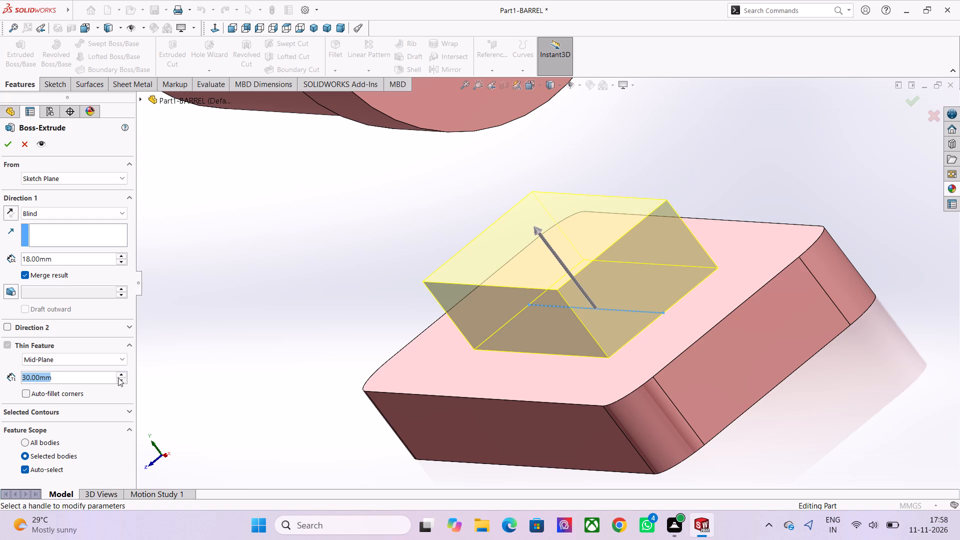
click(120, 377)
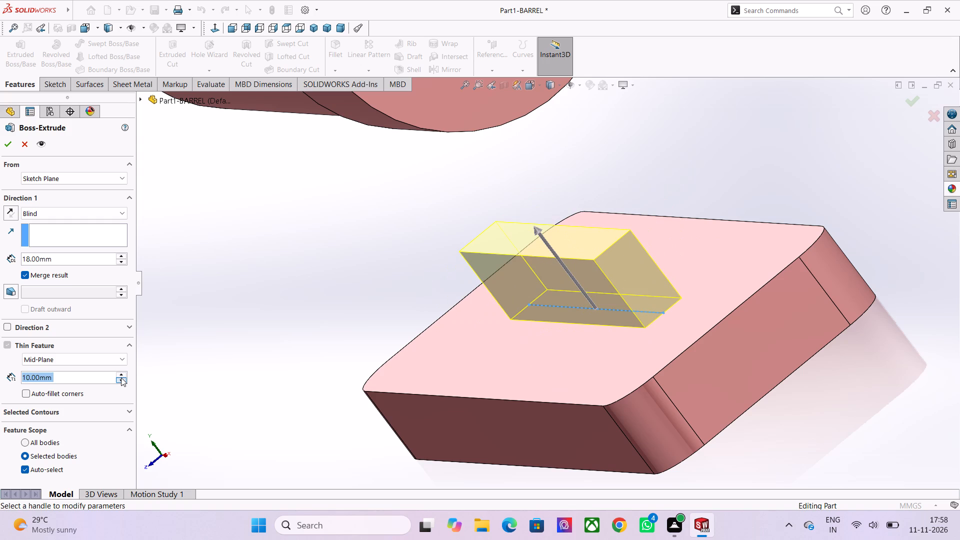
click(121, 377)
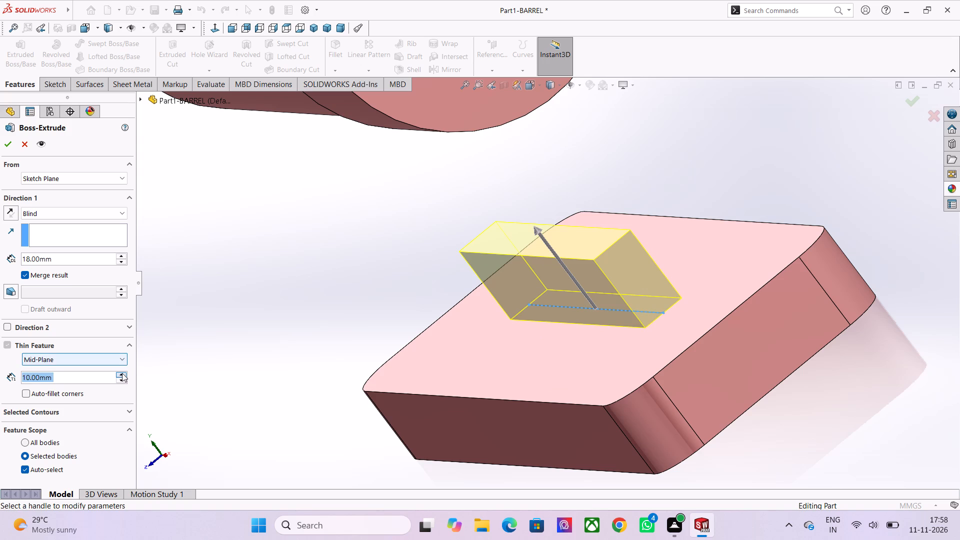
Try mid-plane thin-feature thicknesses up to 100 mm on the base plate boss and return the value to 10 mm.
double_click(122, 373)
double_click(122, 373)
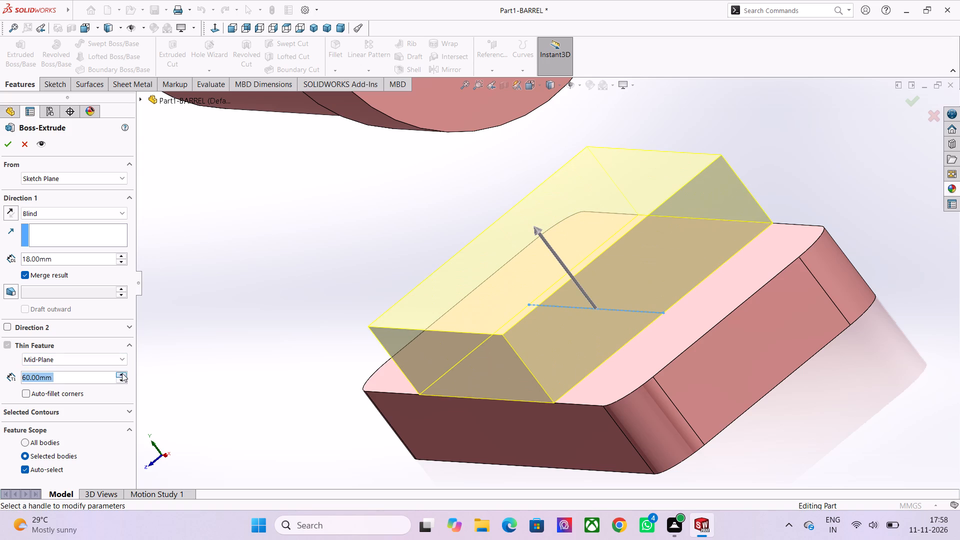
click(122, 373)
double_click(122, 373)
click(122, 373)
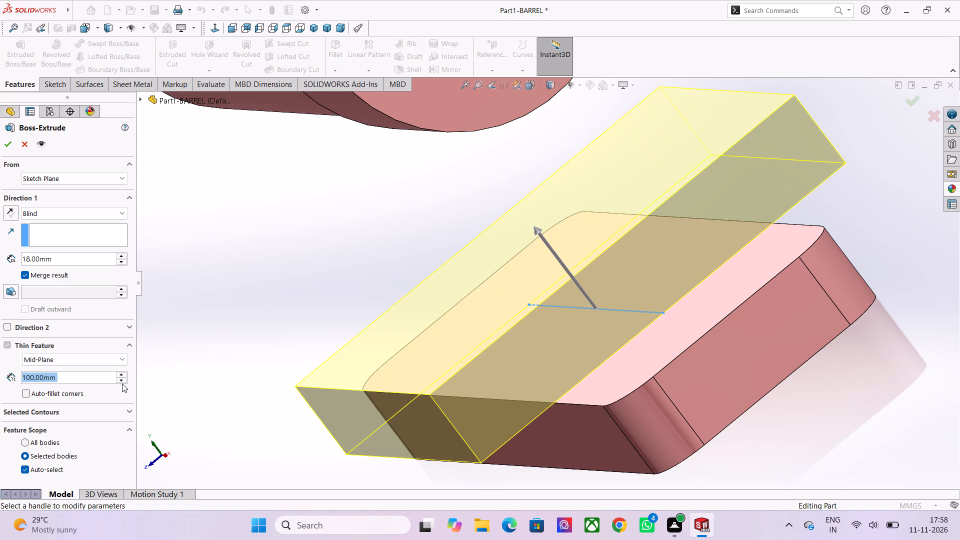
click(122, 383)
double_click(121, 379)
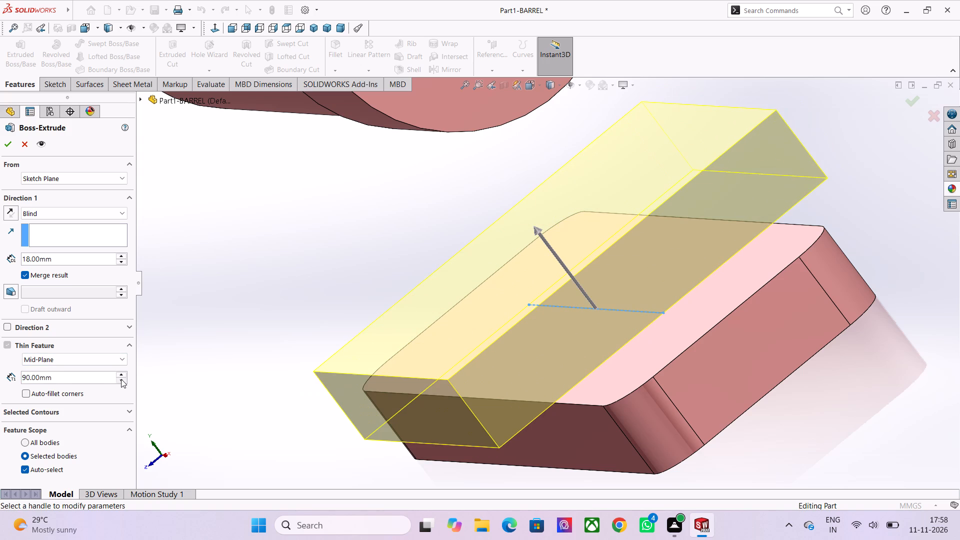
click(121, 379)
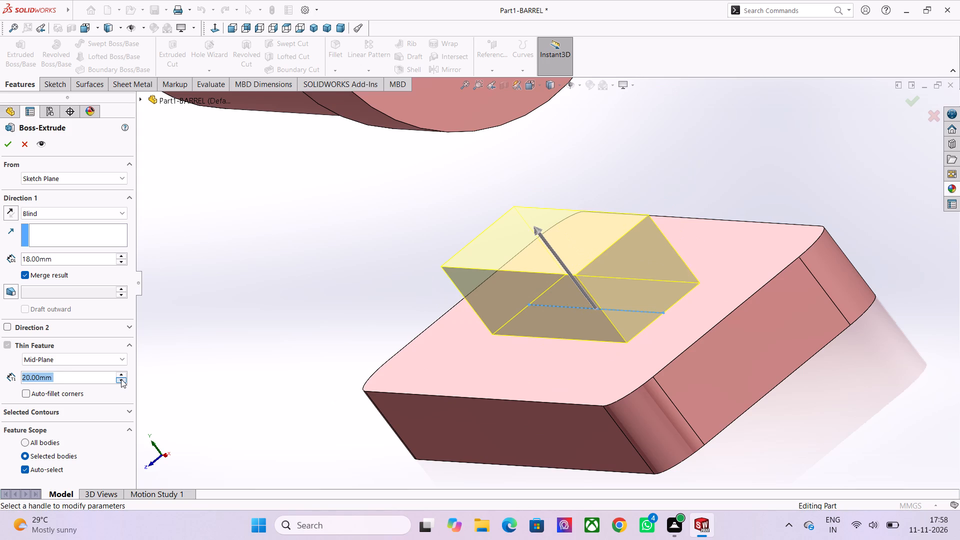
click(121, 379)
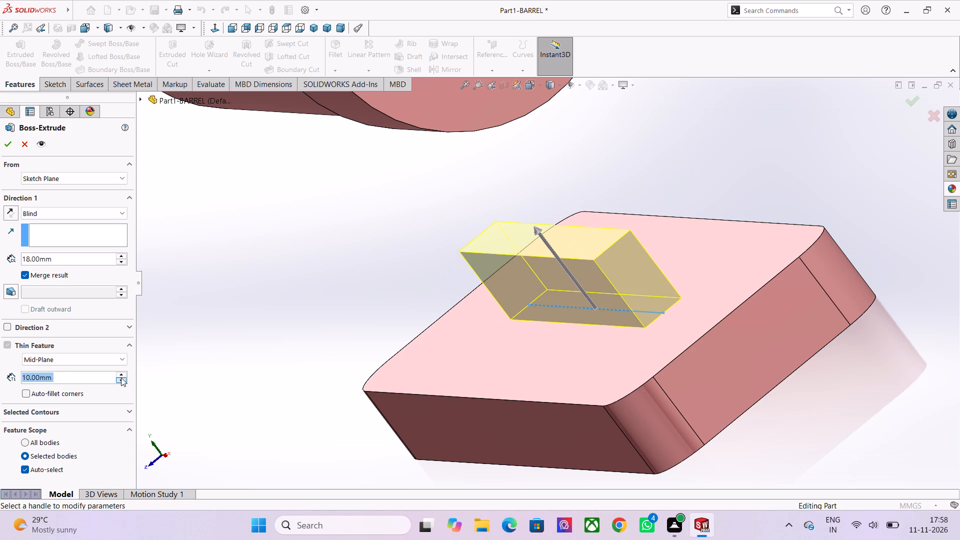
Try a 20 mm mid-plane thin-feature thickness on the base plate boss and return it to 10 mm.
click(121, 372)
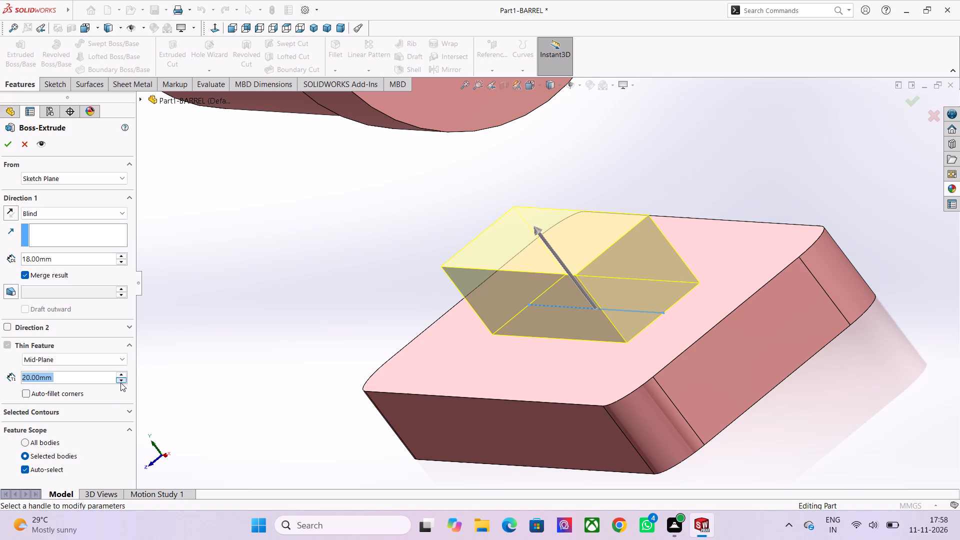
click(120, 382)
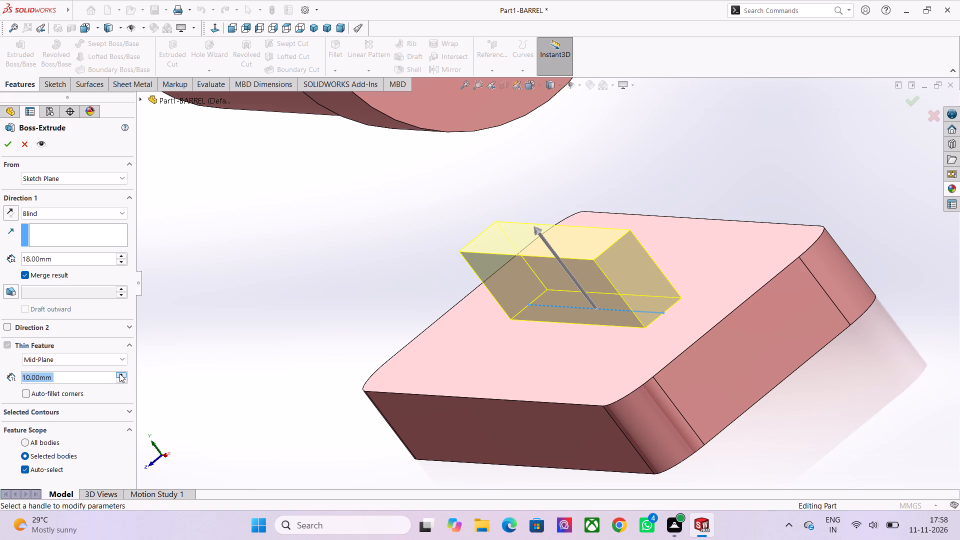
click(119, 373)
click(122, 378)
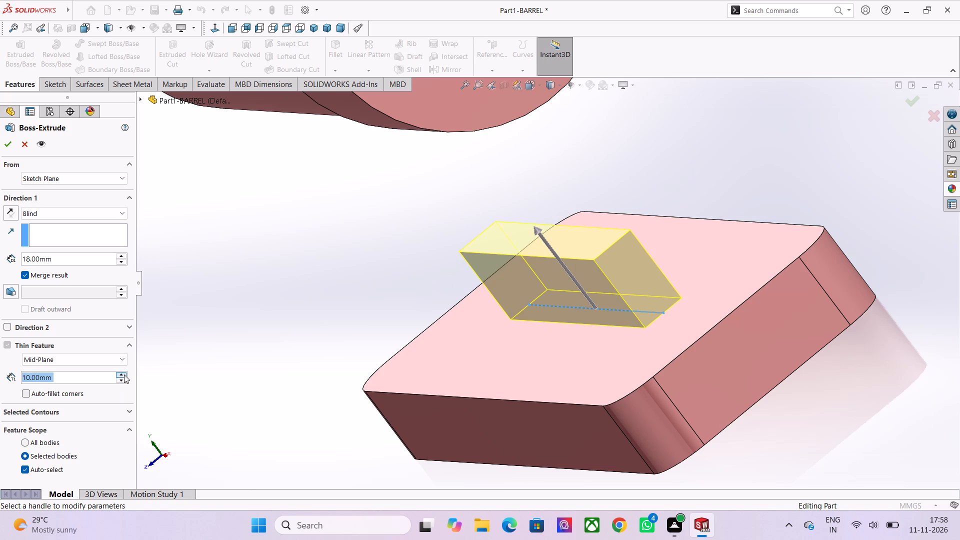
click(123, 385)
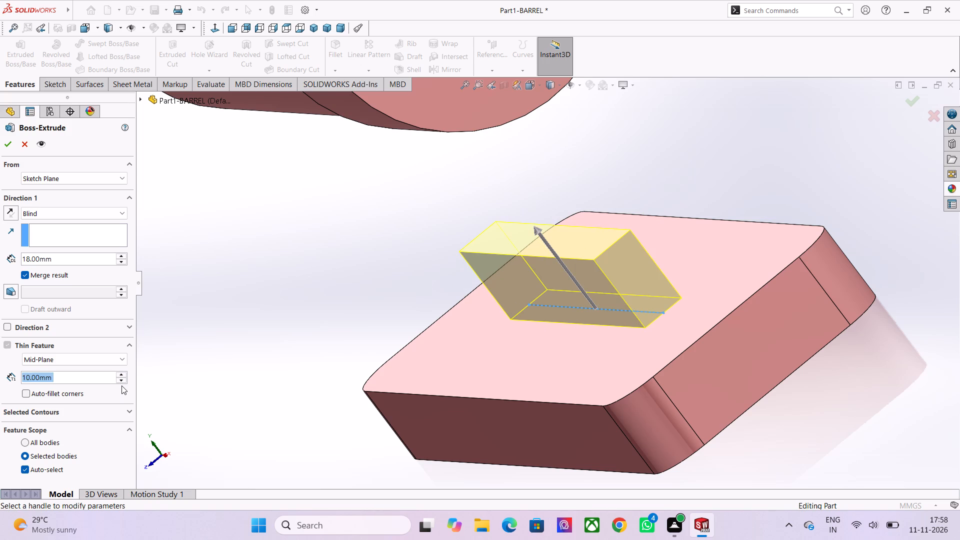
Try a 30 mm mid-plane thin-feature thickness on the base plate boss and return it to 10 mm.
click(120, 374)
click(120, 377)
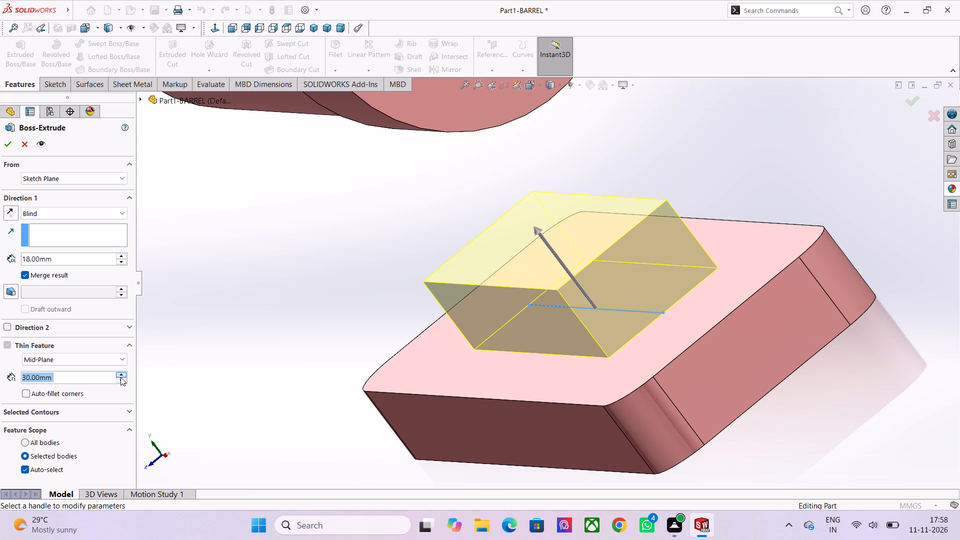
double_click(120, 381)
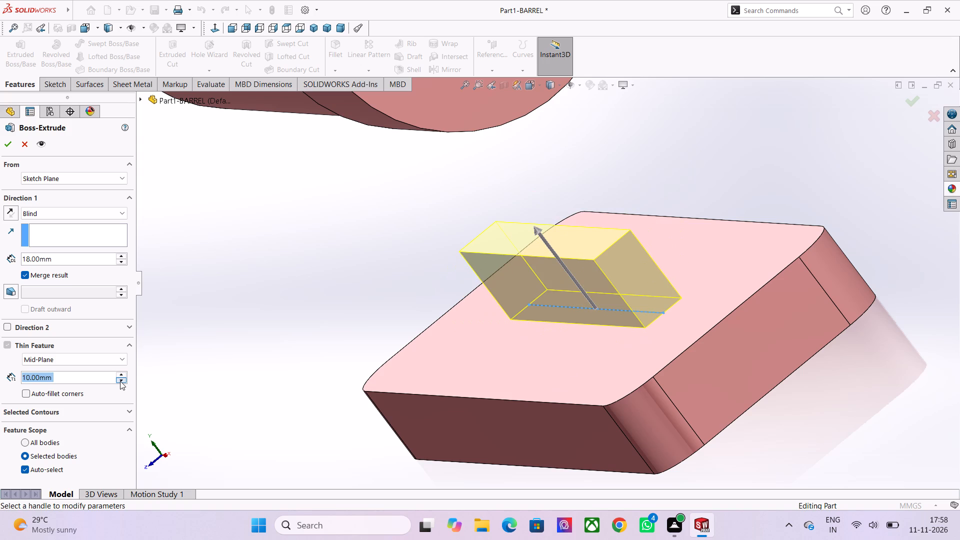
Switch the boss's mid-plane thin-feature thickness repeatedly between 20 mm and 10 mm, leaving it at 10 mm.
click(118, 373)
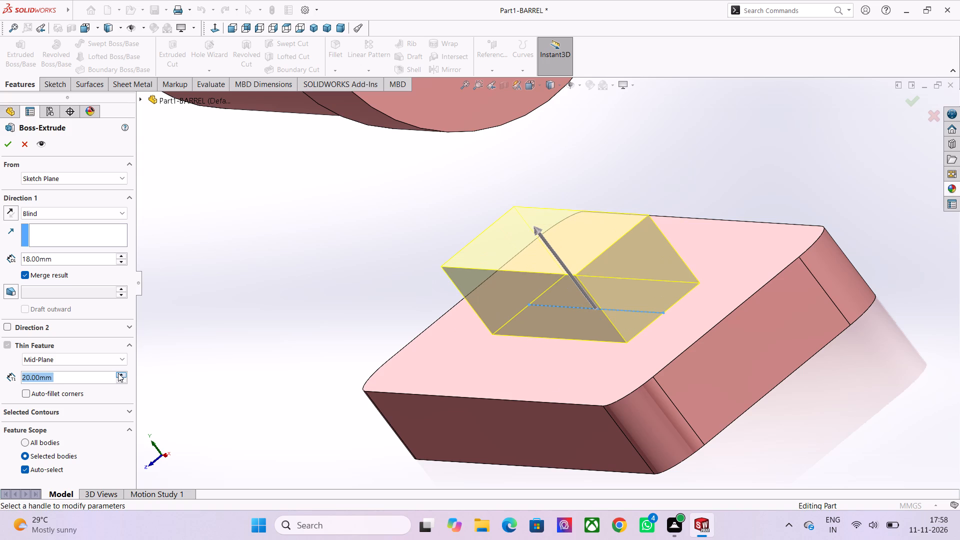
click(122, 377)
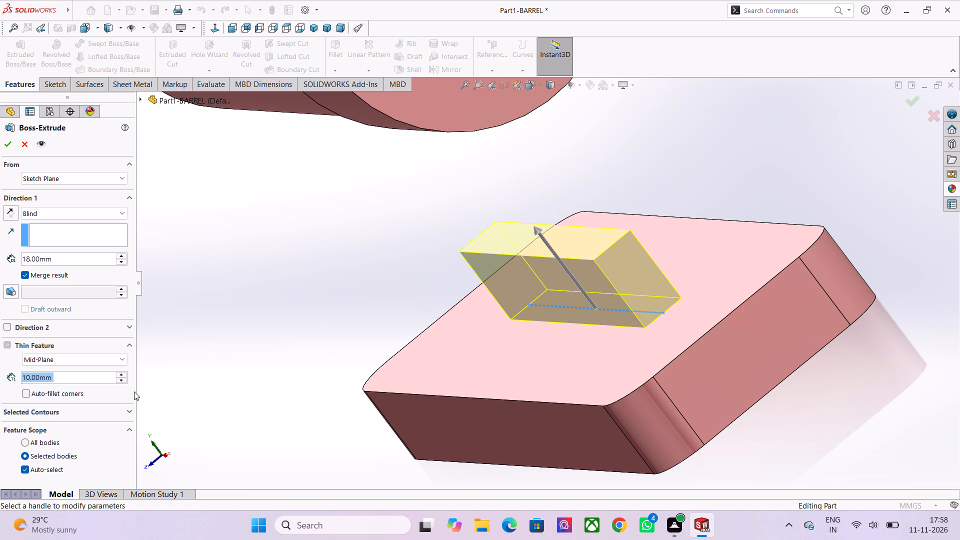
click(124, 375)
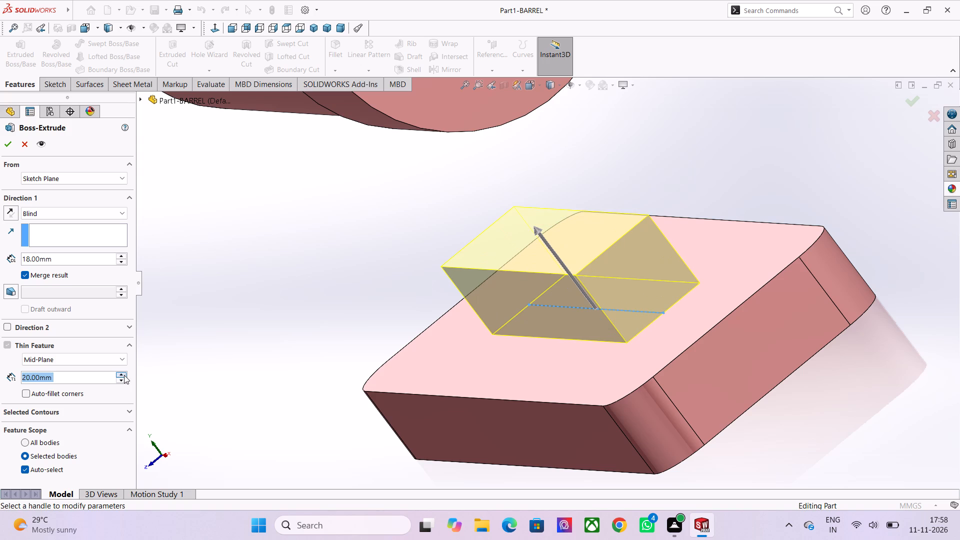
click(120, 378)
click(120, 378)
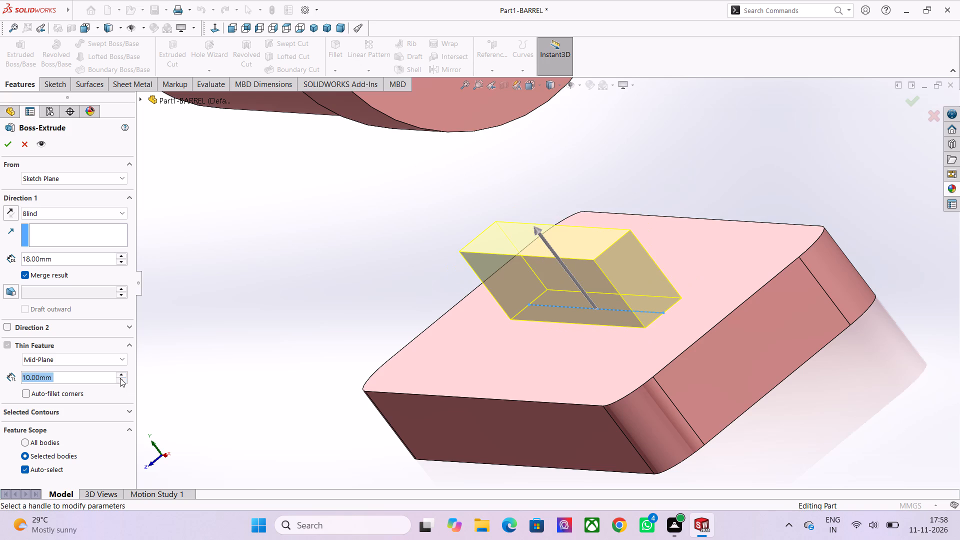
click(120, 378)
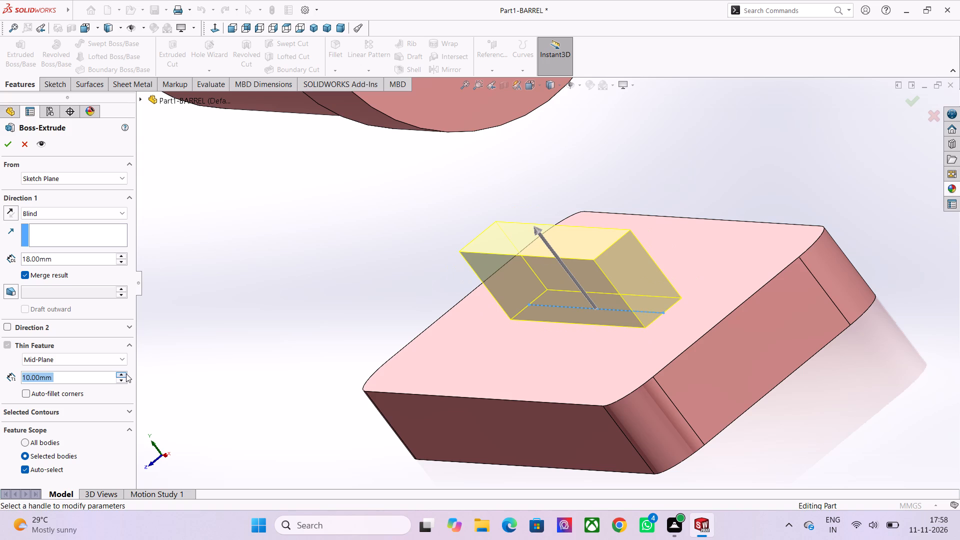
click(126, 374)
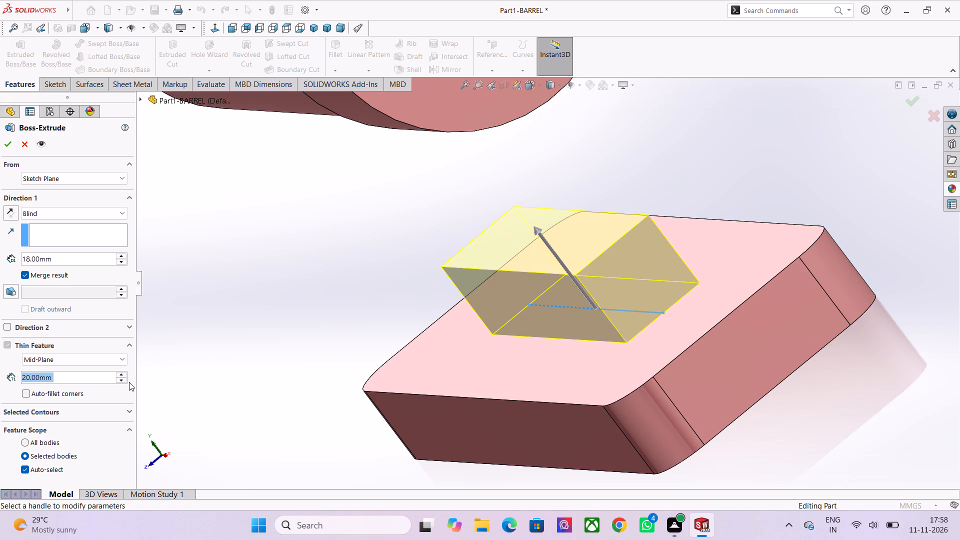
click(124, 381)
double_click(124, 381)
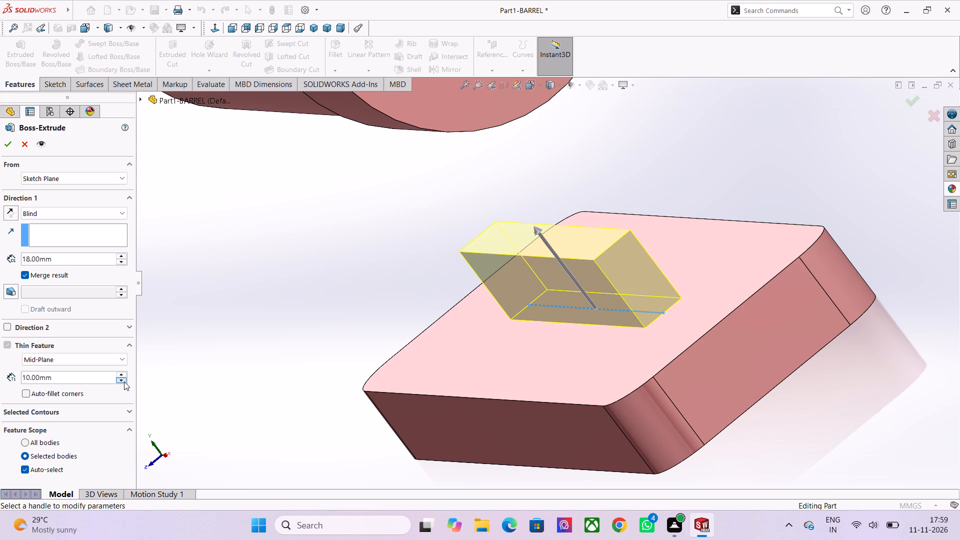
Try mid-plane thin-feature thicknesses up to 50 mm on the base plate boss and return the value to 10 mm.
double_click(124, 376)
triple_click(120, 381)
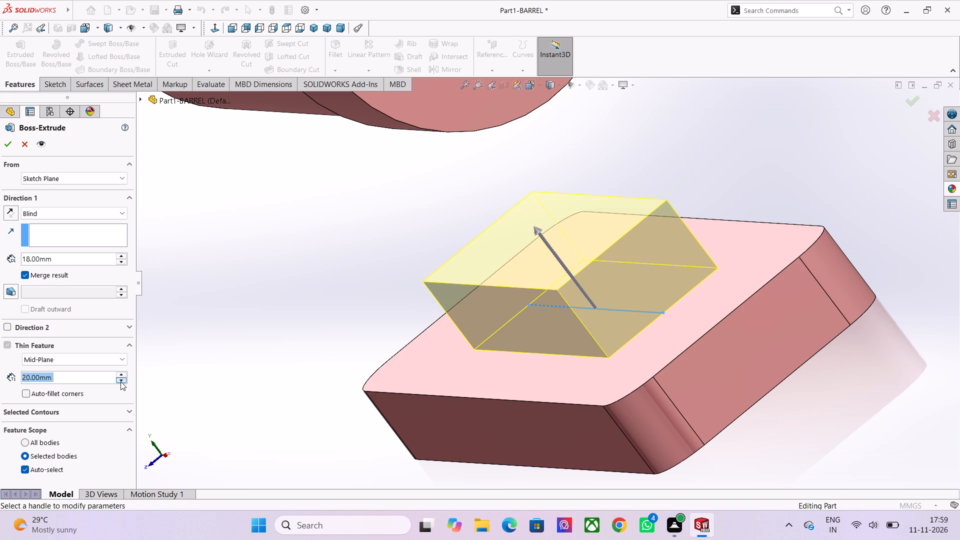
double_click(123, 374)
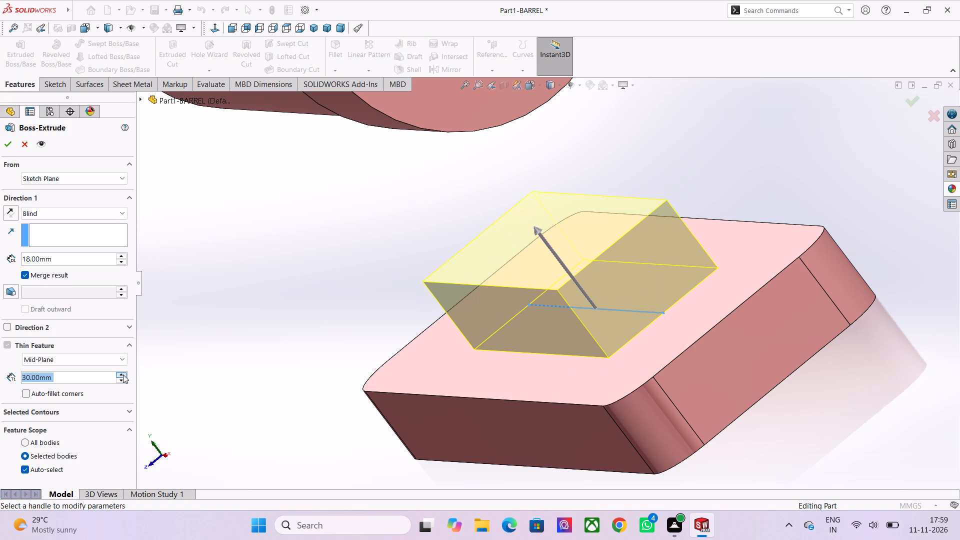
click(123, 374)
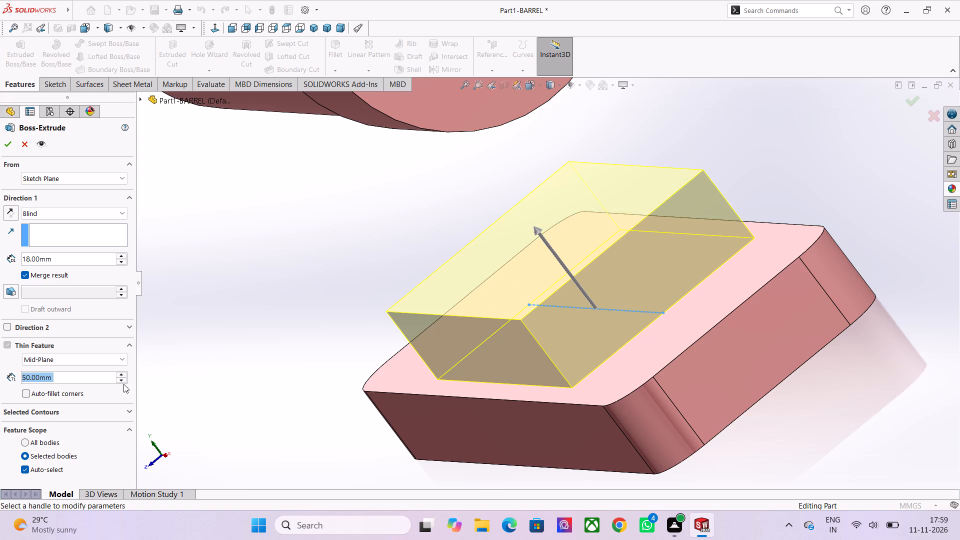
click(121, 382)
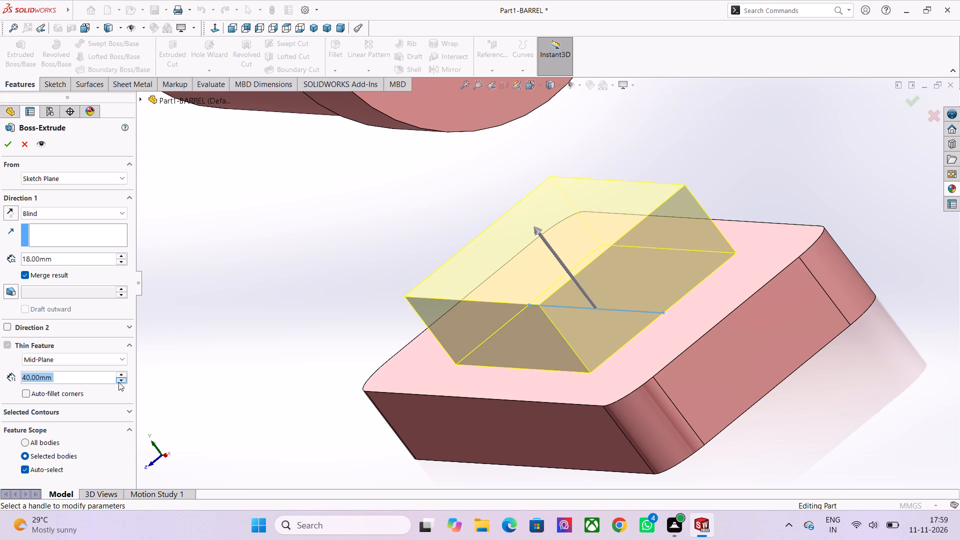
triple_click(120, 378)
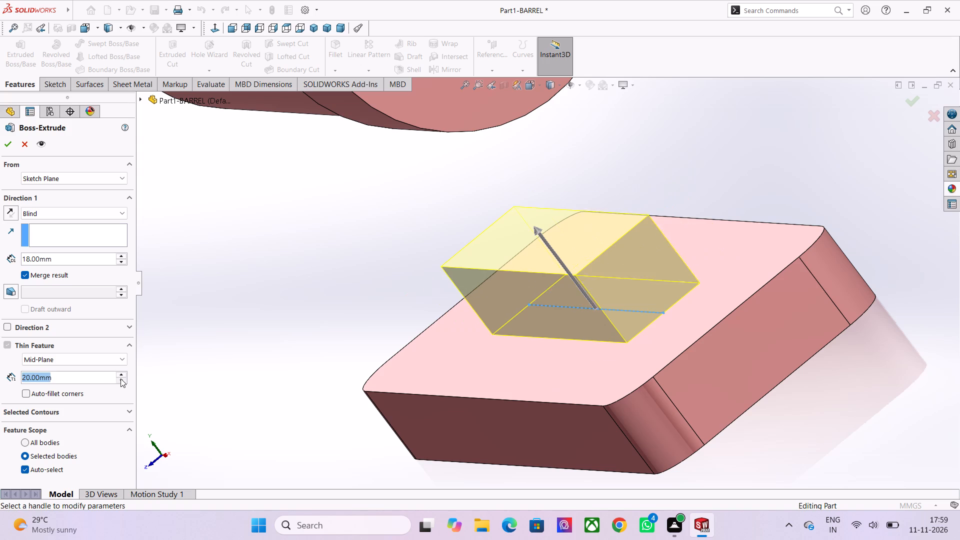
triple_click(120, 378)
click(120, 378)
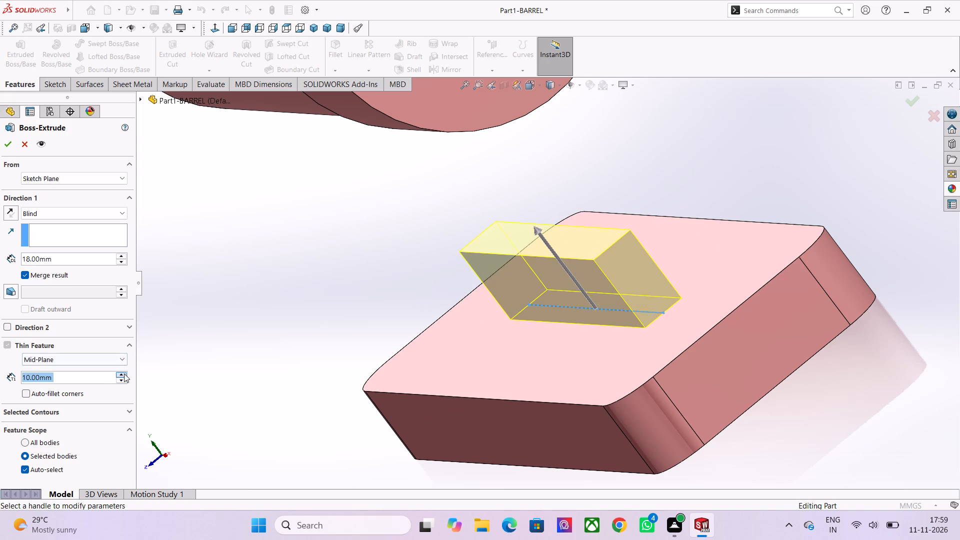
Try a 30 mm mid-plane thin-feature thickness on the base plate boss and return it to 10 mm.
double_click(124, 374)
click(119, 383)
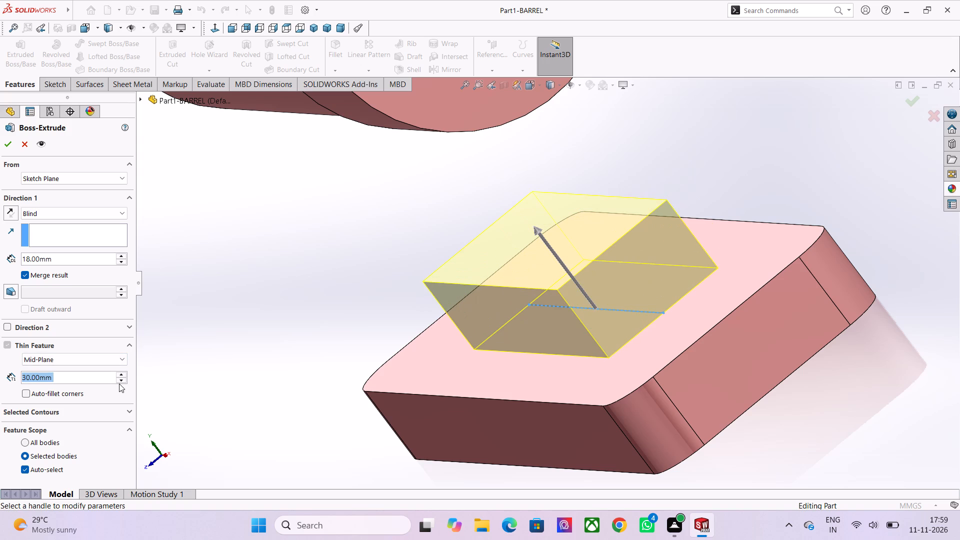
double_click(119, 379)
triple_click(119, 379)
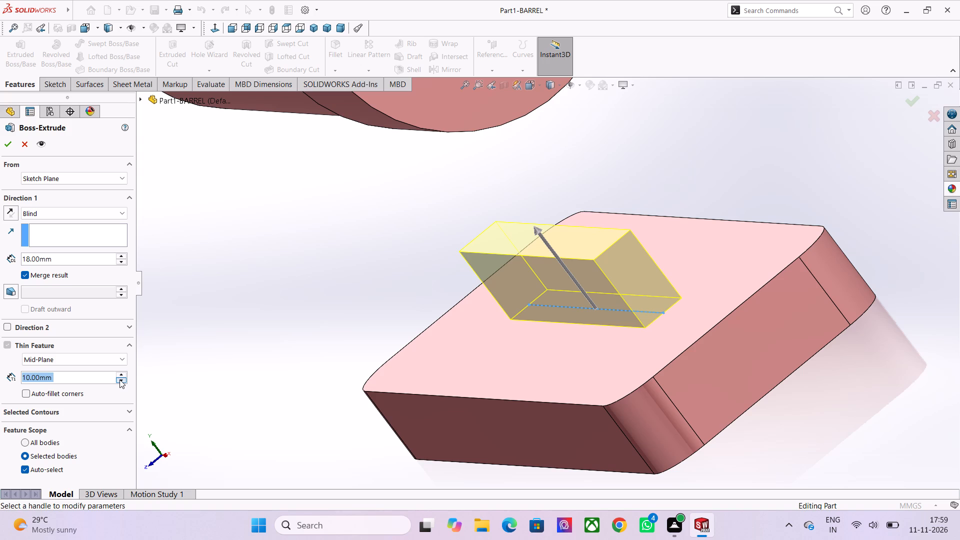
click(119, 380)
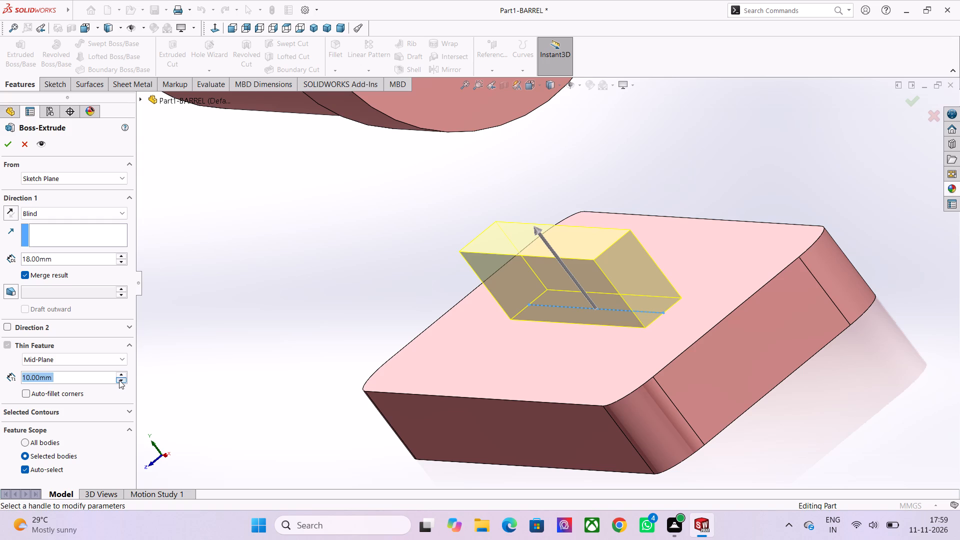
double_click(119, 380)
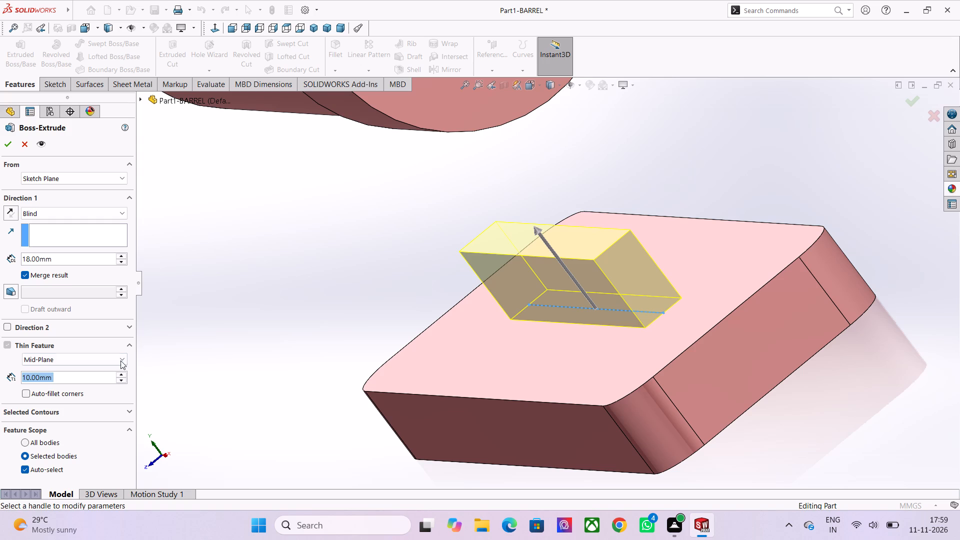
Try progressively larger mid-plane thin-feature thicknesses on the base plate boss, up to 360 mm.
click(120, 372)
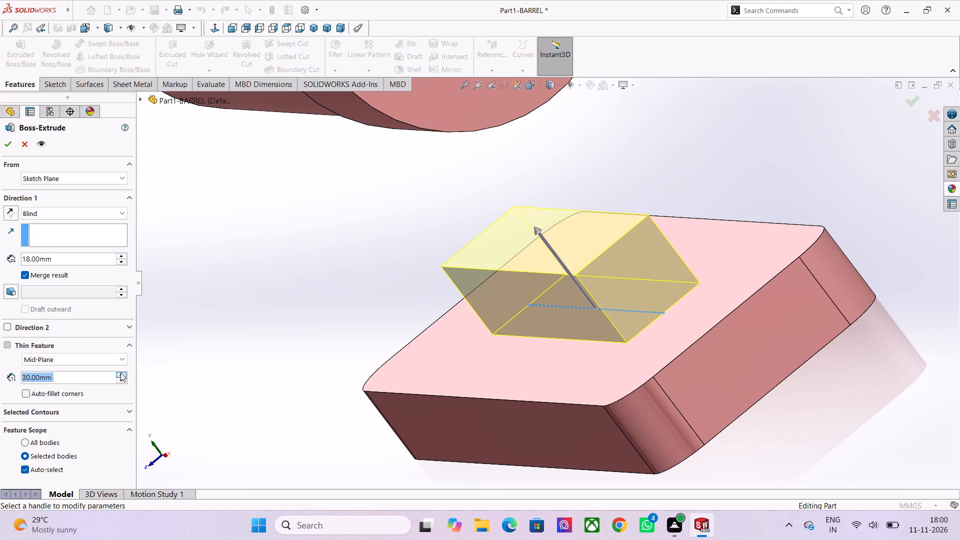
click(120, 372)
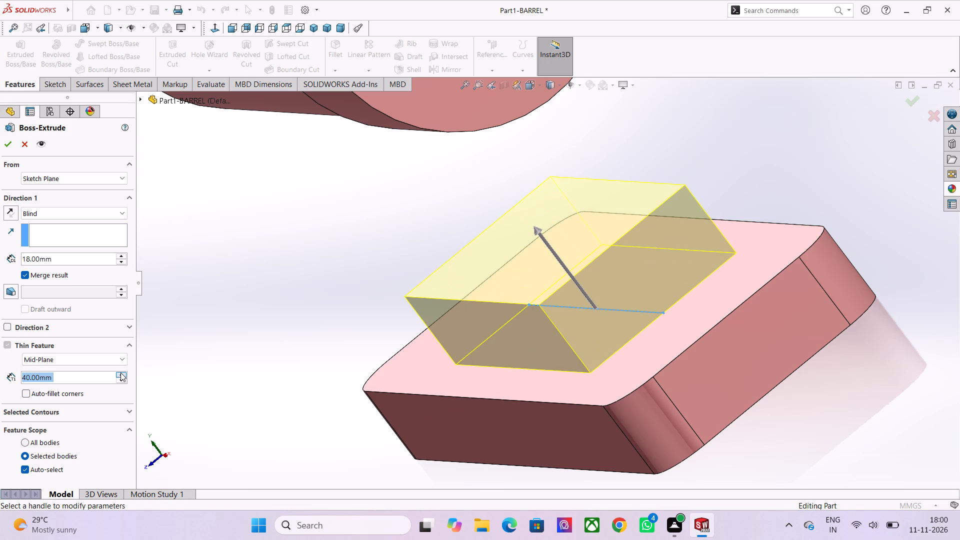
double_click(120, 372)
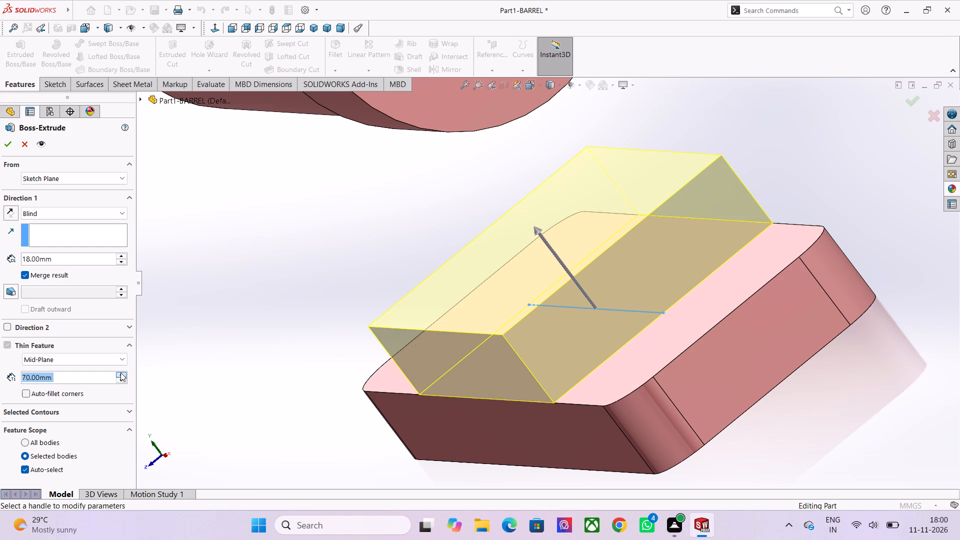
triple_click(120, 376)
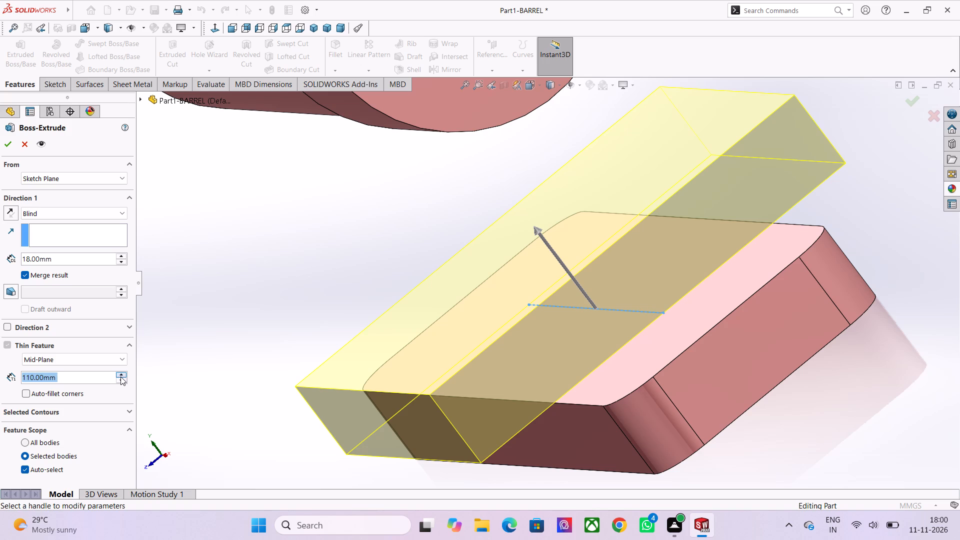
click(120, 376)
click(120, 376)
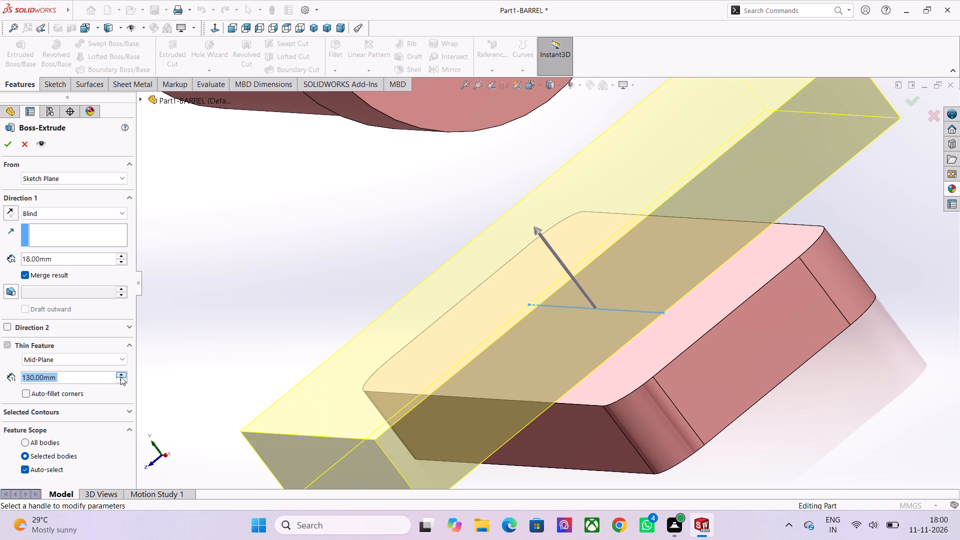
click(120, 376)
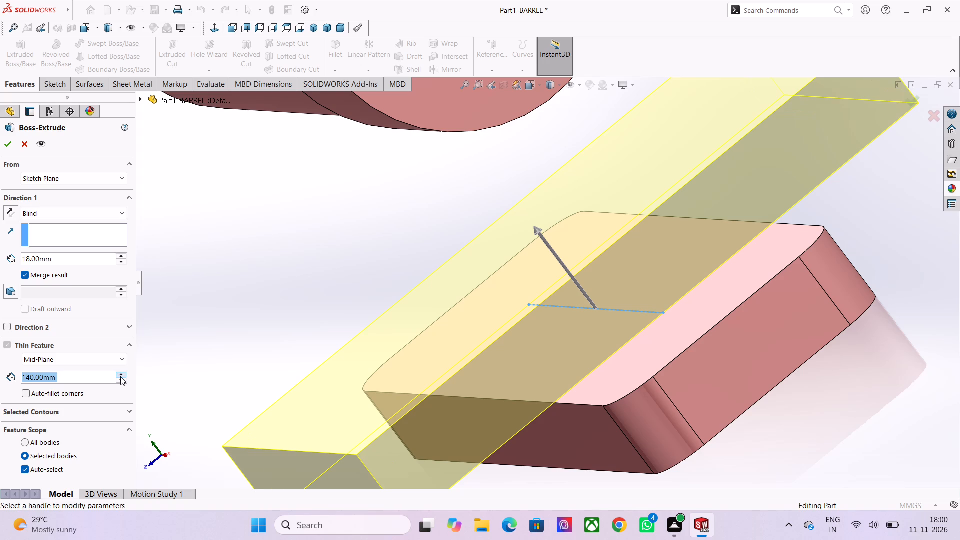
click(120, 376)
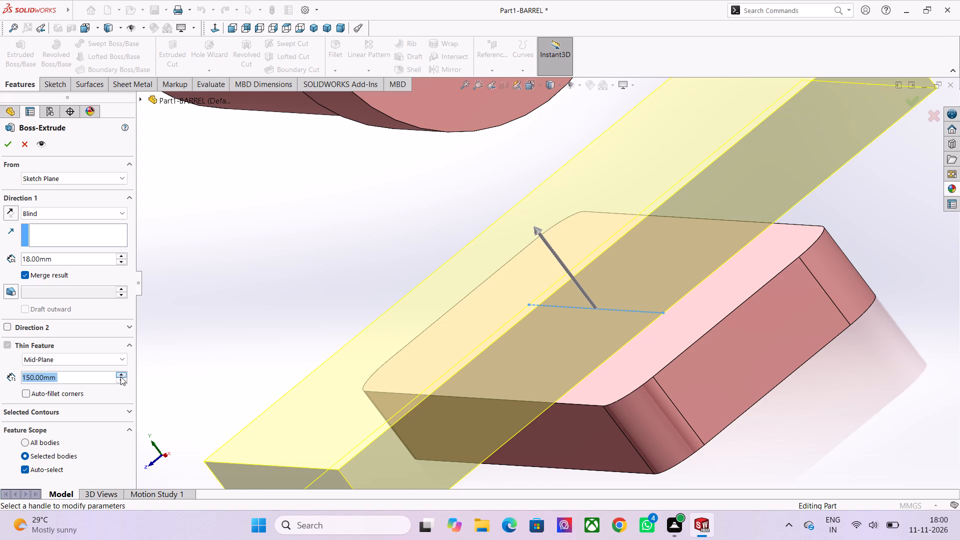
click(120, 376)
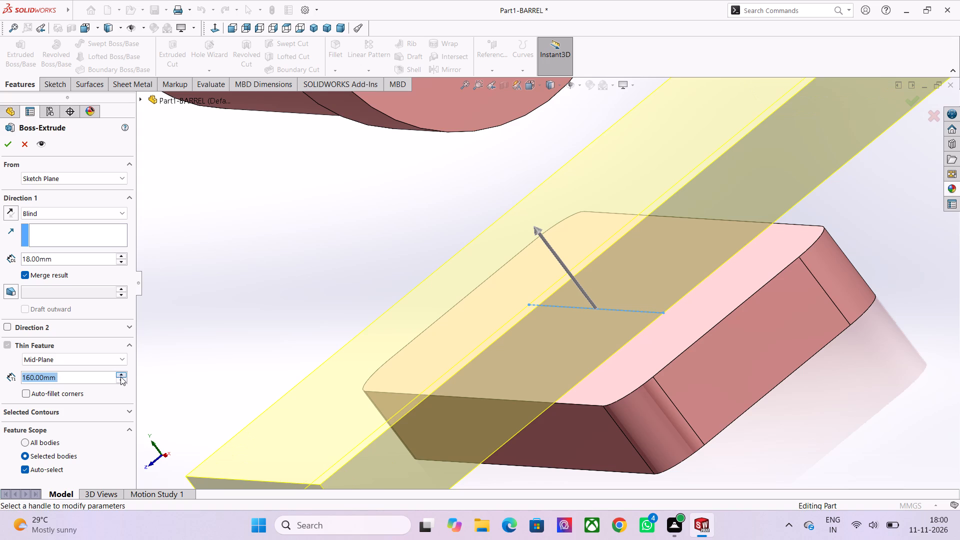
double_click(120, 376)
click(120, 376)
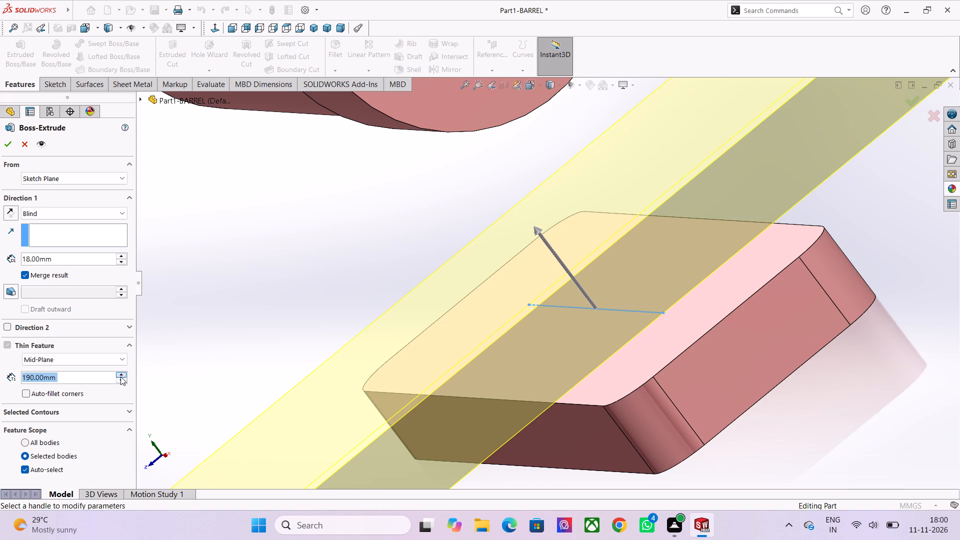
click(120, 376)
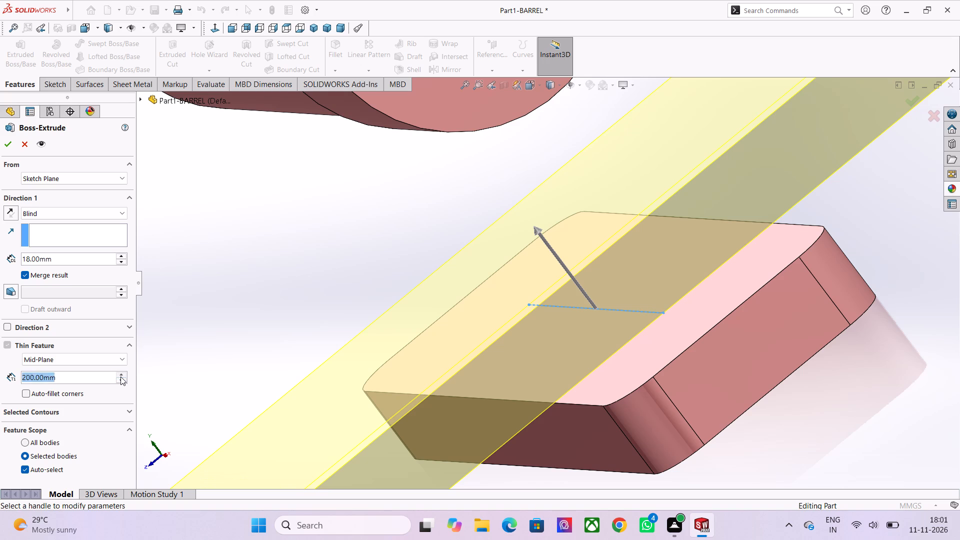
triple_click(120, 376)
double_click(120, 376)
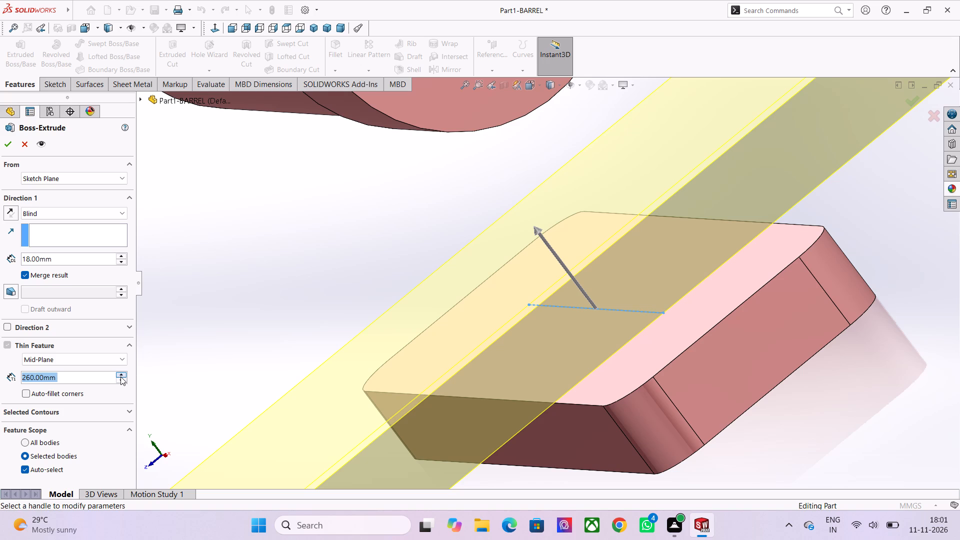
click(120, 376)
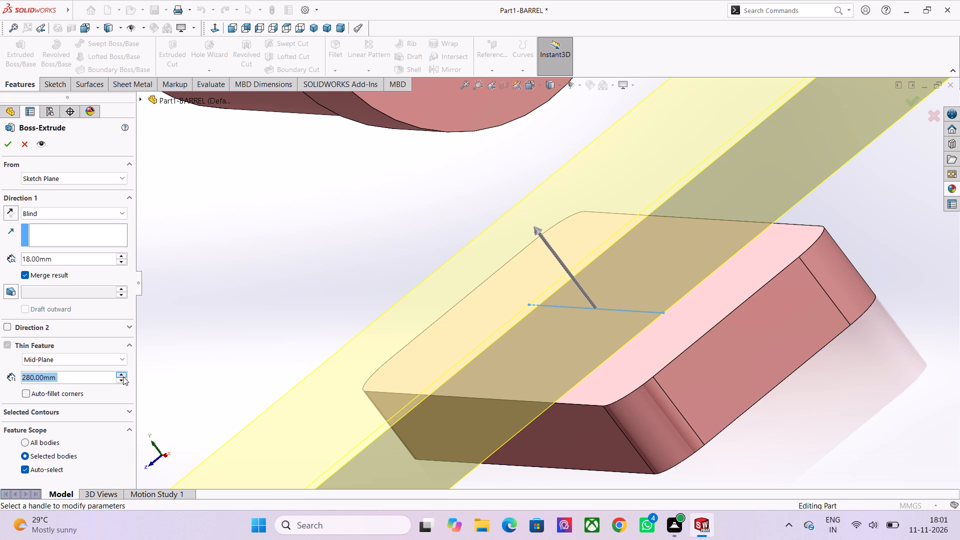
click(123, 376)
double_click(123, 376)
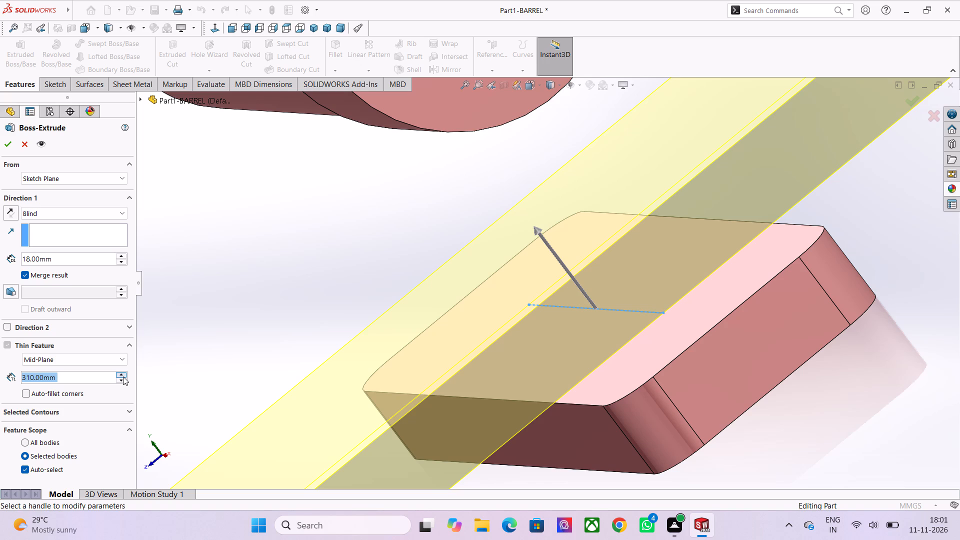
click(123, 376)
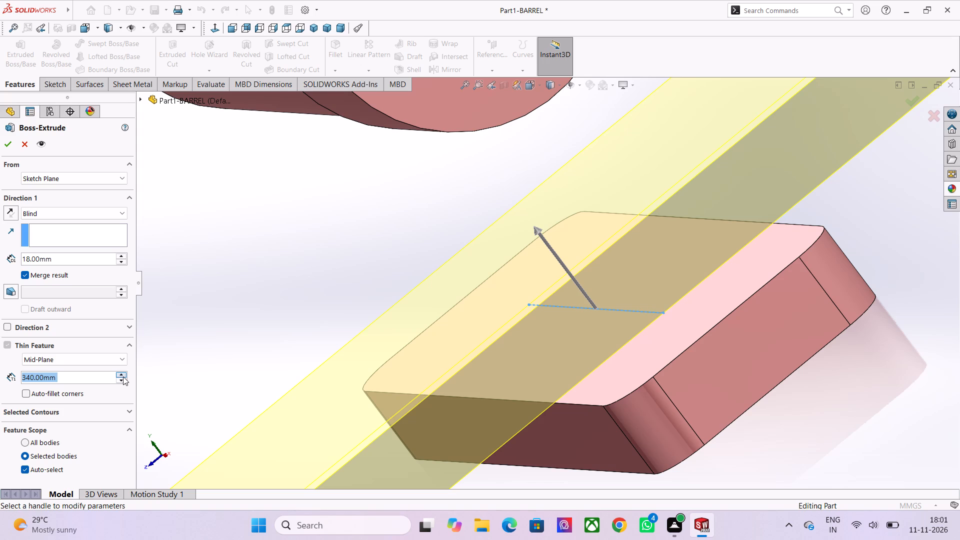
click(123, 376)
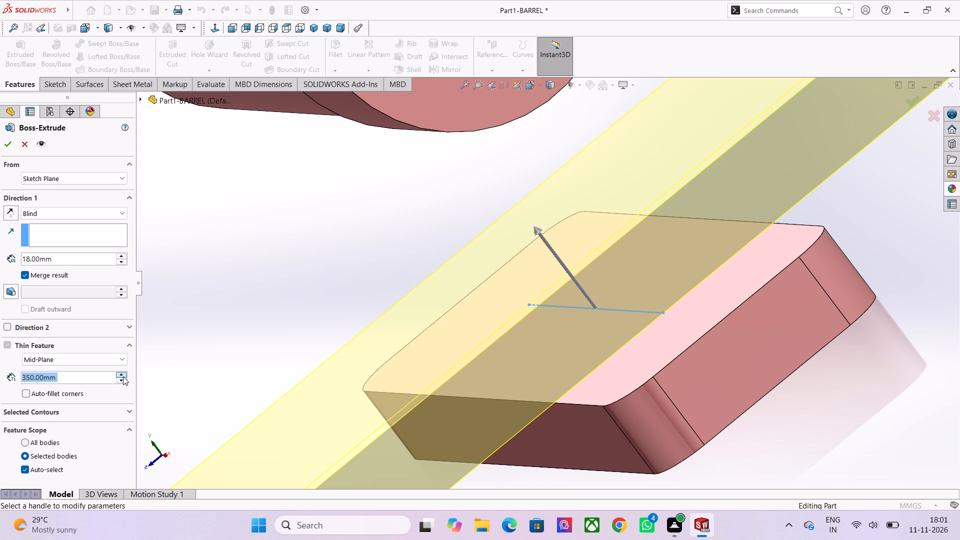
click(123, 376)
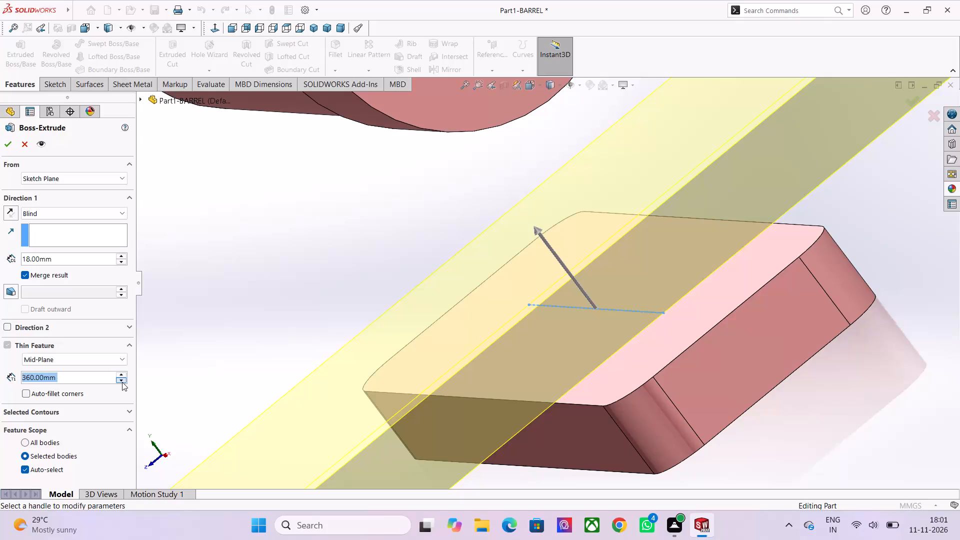
Reduce the base plate boss's mid-plane thin-feature thickness to 200 mm.
click(122, 382)
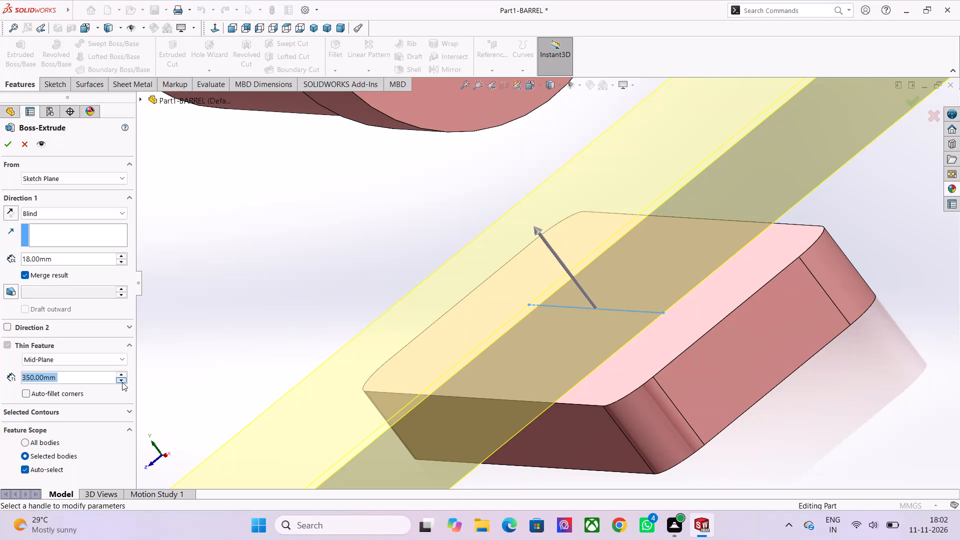
click(122, 382)
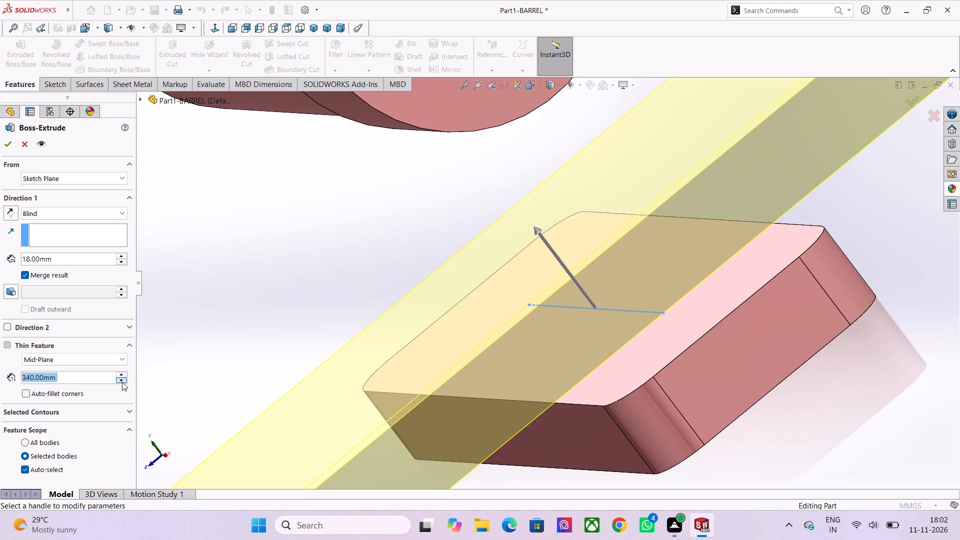
triple_click(122, 382)
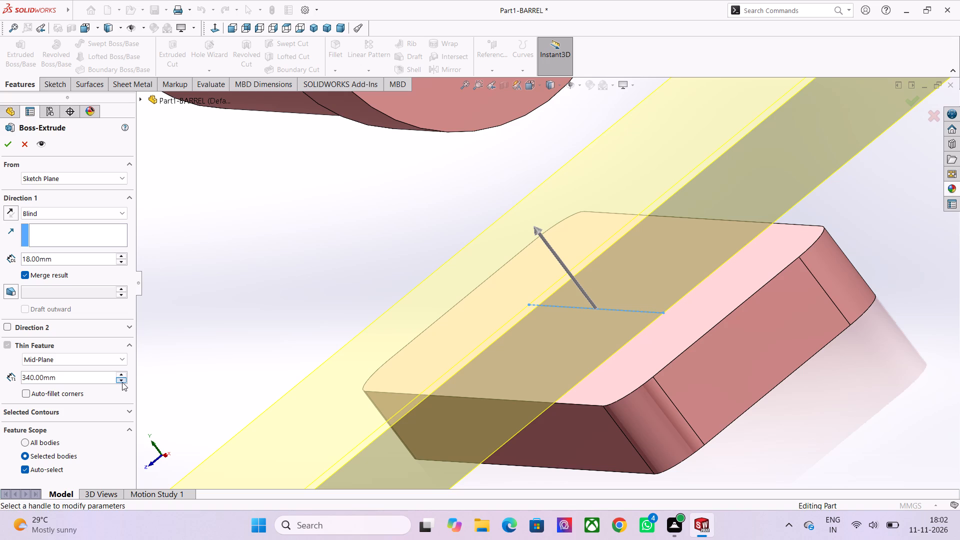
click(122, 382)
double_click(122, 382)
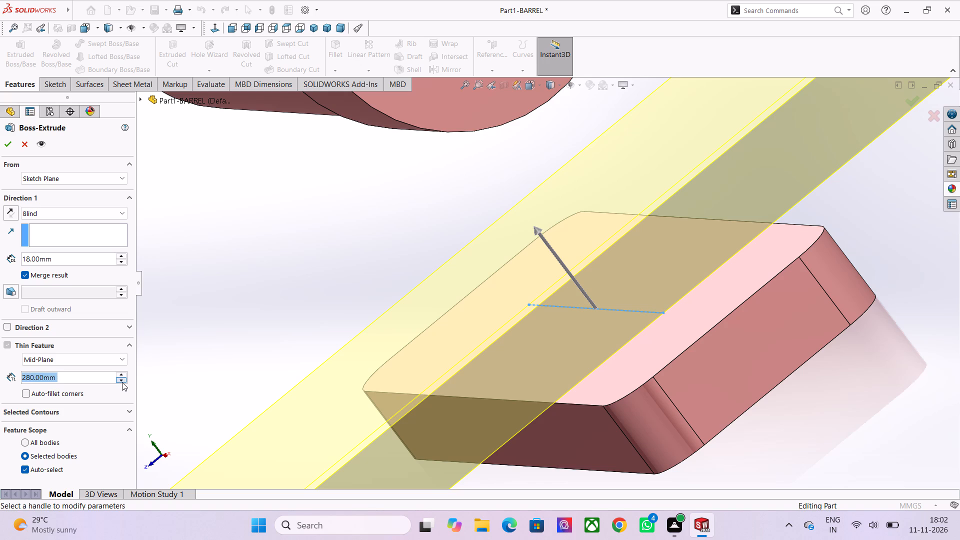
double_click(122, 382)
click(122, 382)
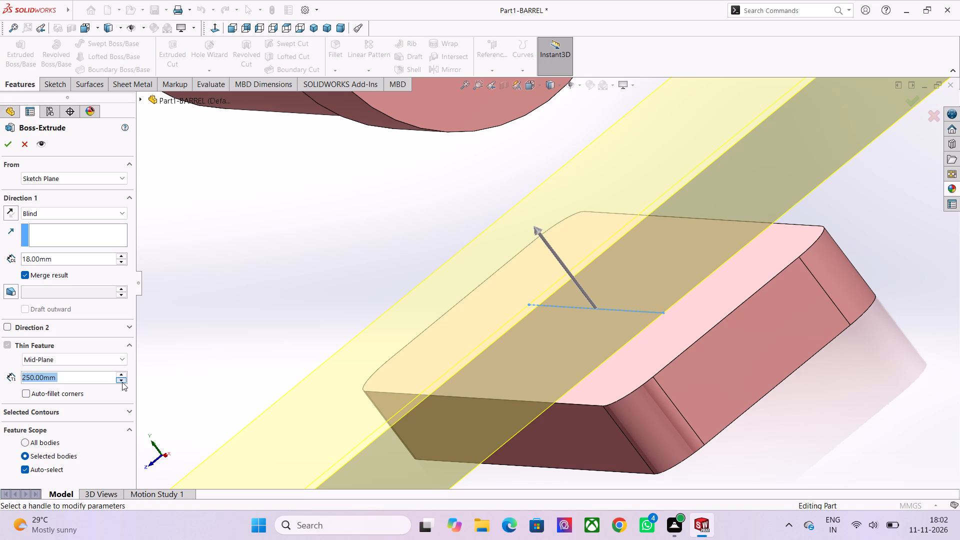
triple_click(122, 382)
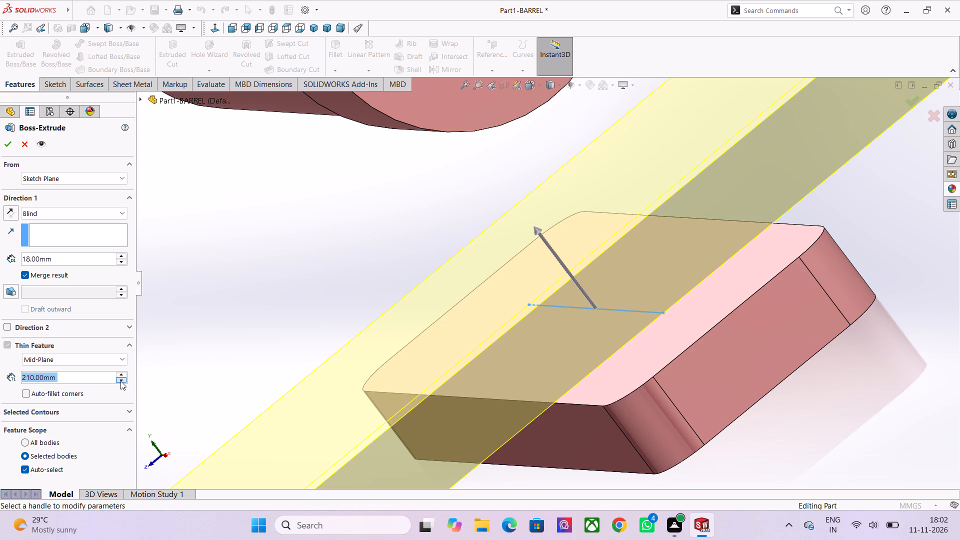
double_click(119, 381)
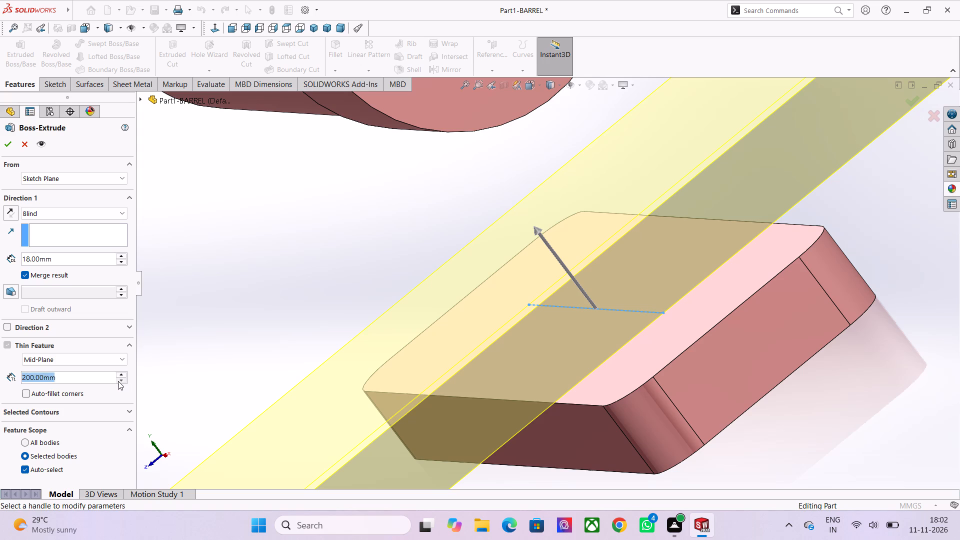
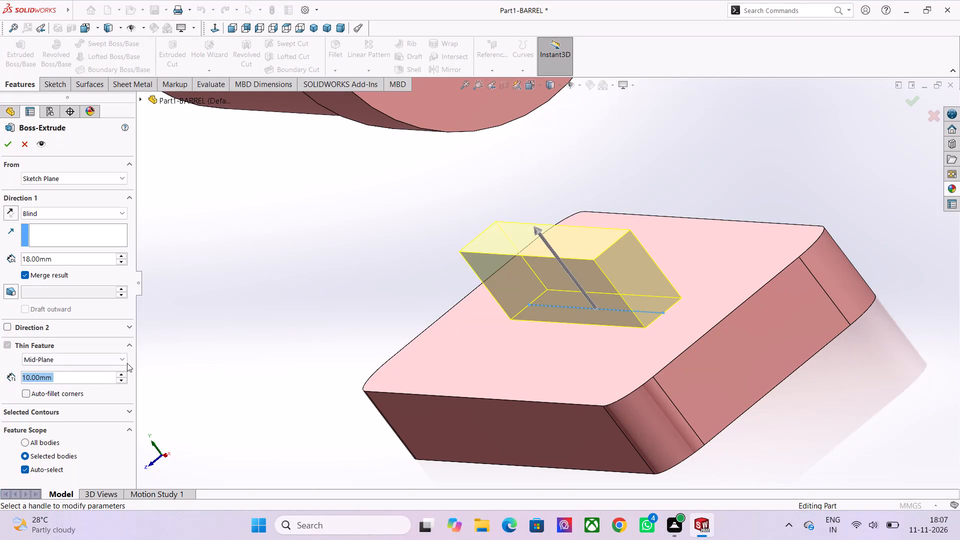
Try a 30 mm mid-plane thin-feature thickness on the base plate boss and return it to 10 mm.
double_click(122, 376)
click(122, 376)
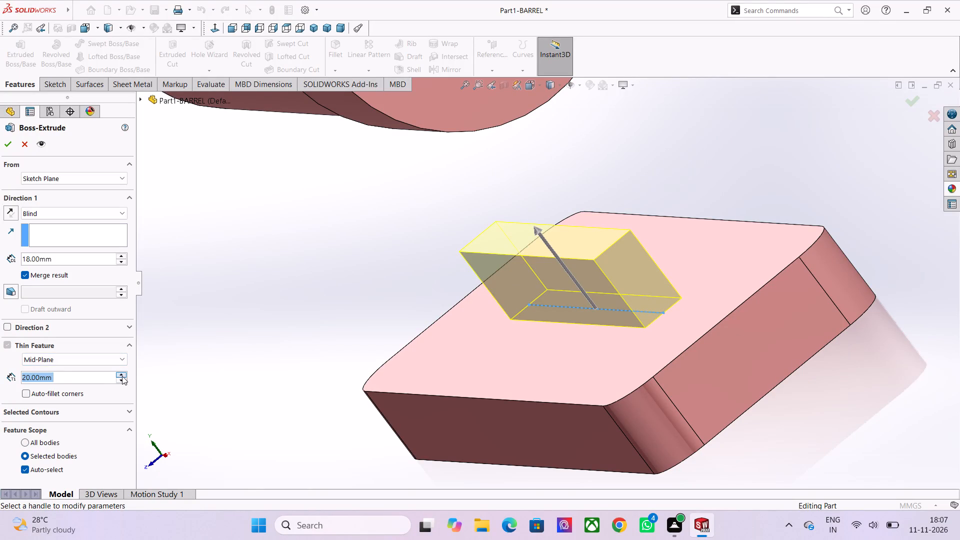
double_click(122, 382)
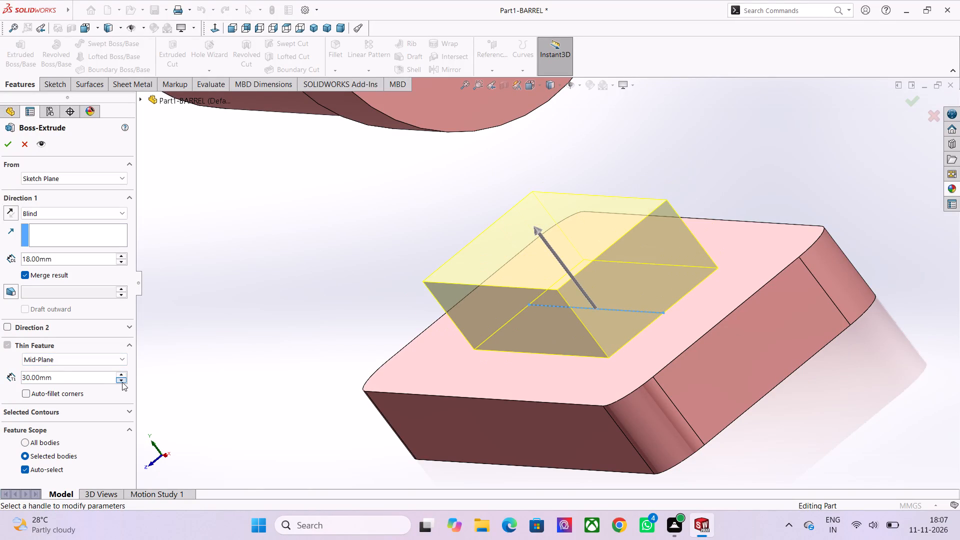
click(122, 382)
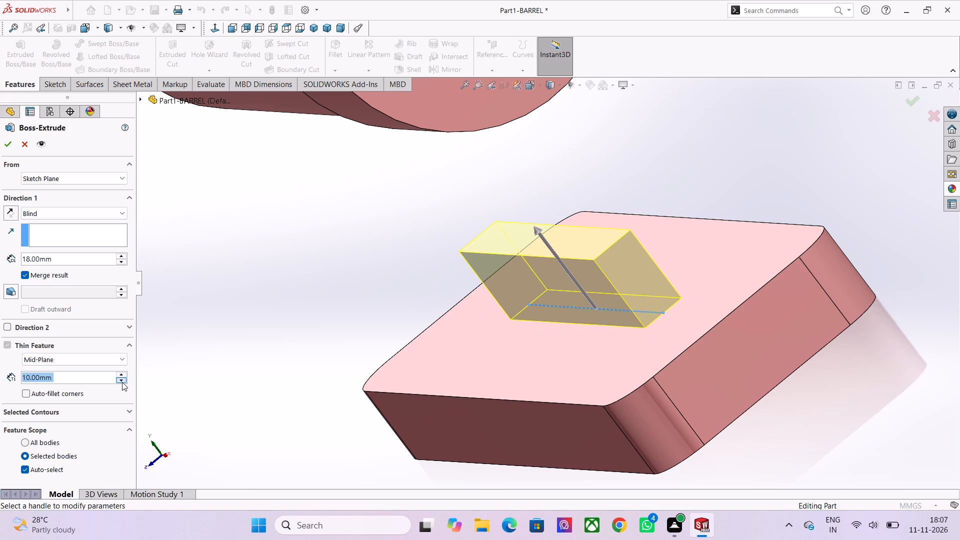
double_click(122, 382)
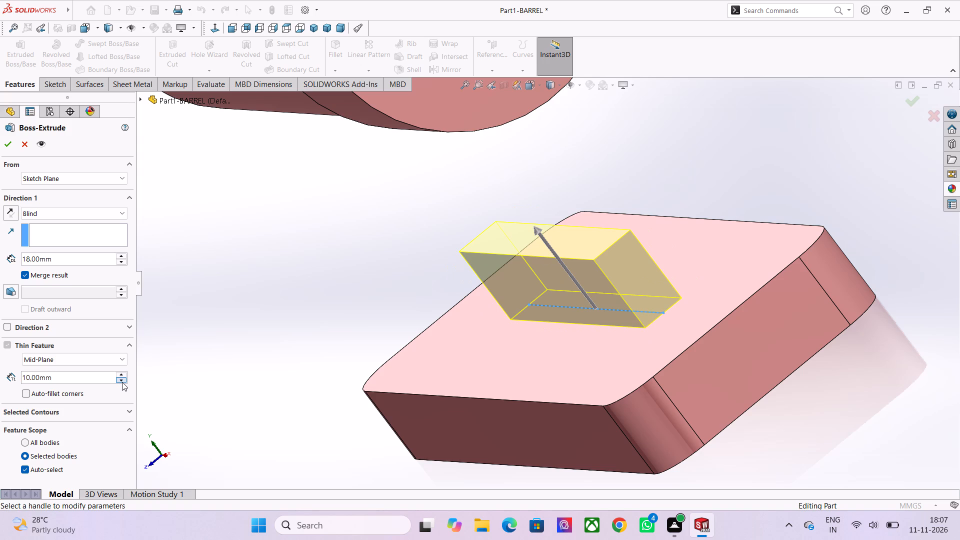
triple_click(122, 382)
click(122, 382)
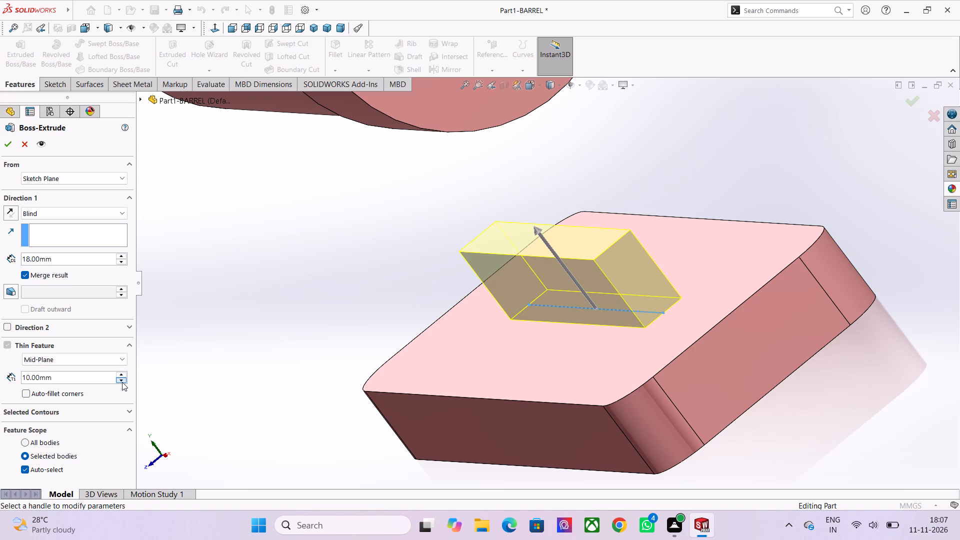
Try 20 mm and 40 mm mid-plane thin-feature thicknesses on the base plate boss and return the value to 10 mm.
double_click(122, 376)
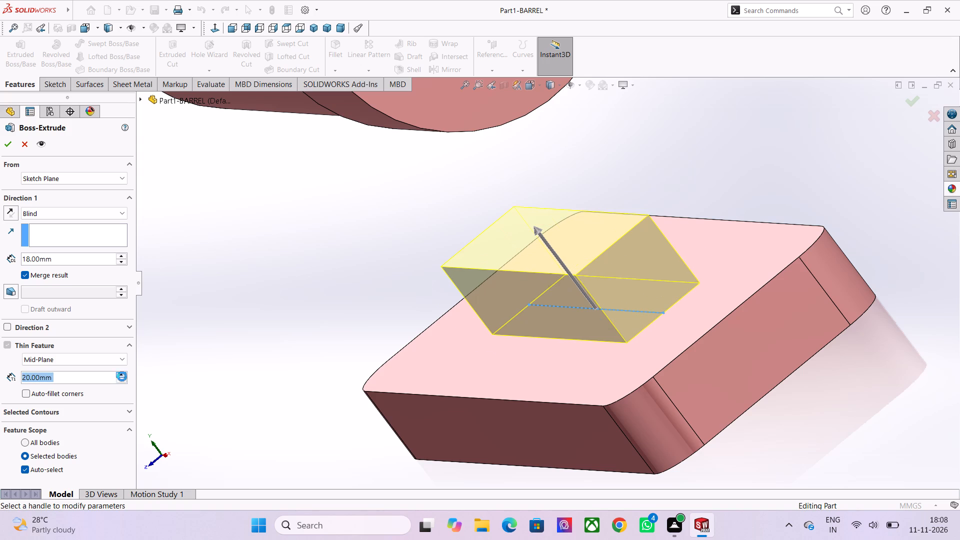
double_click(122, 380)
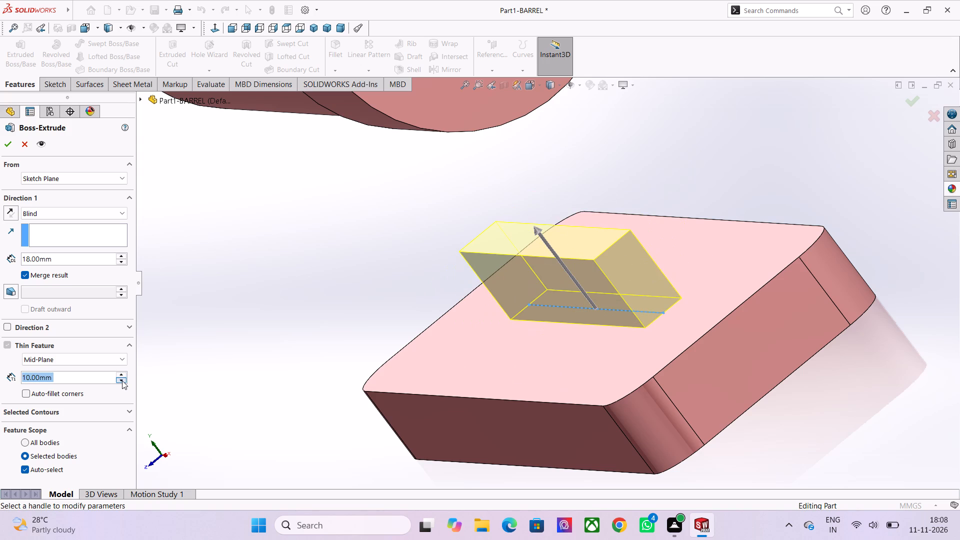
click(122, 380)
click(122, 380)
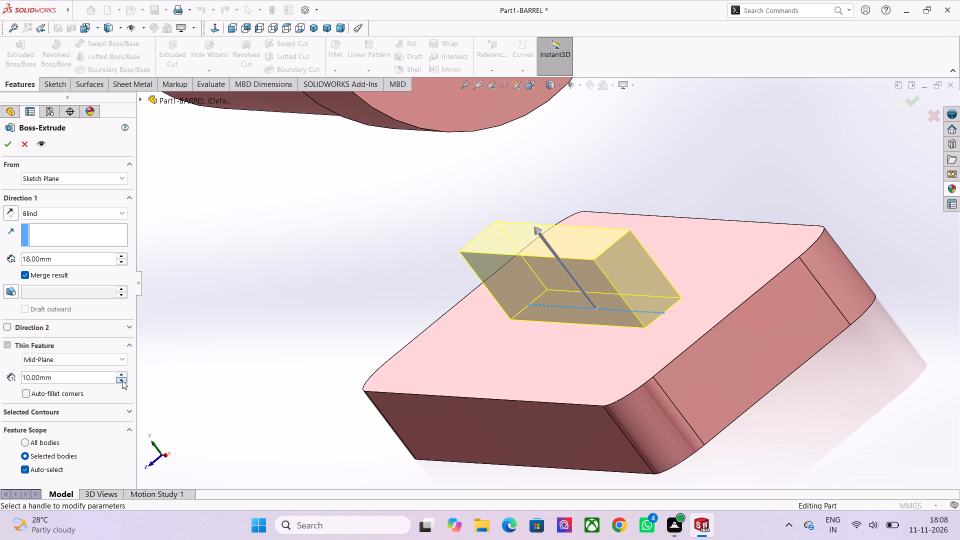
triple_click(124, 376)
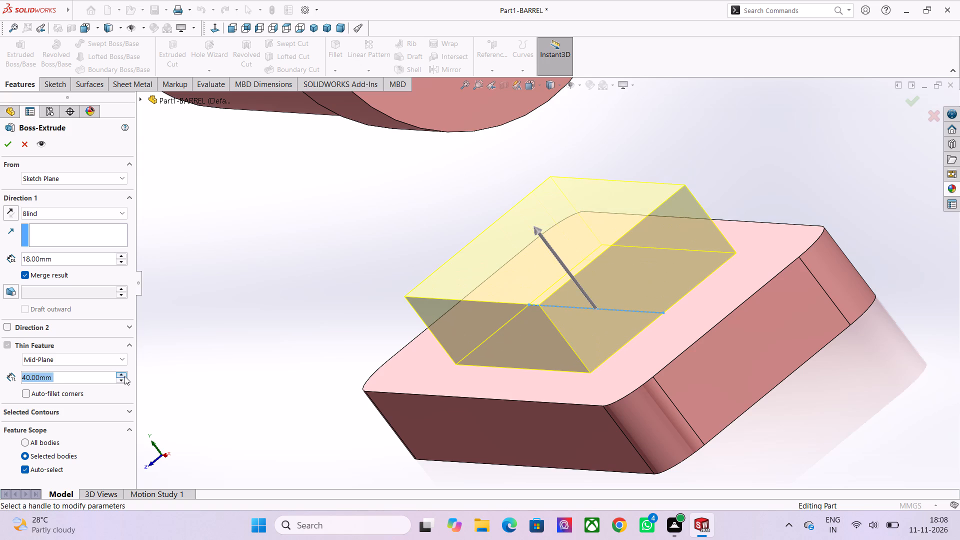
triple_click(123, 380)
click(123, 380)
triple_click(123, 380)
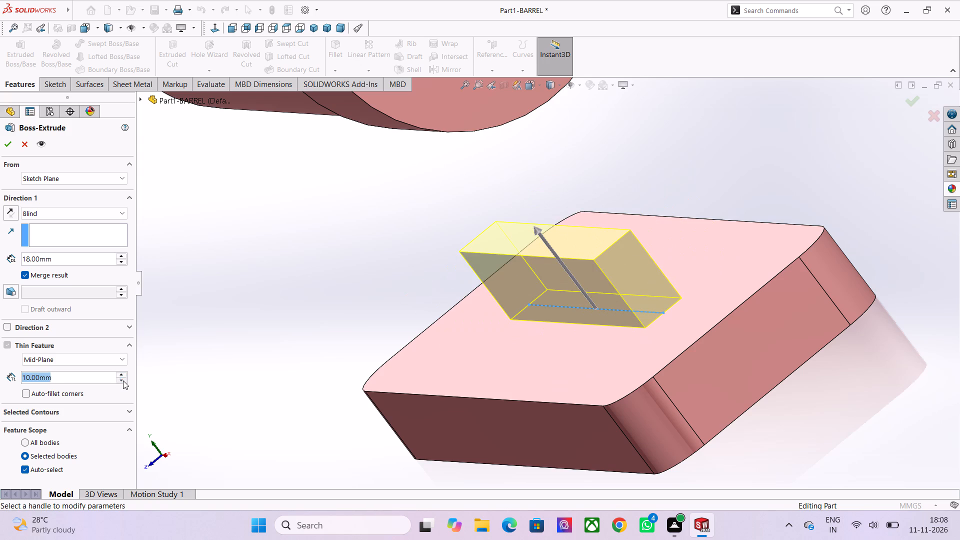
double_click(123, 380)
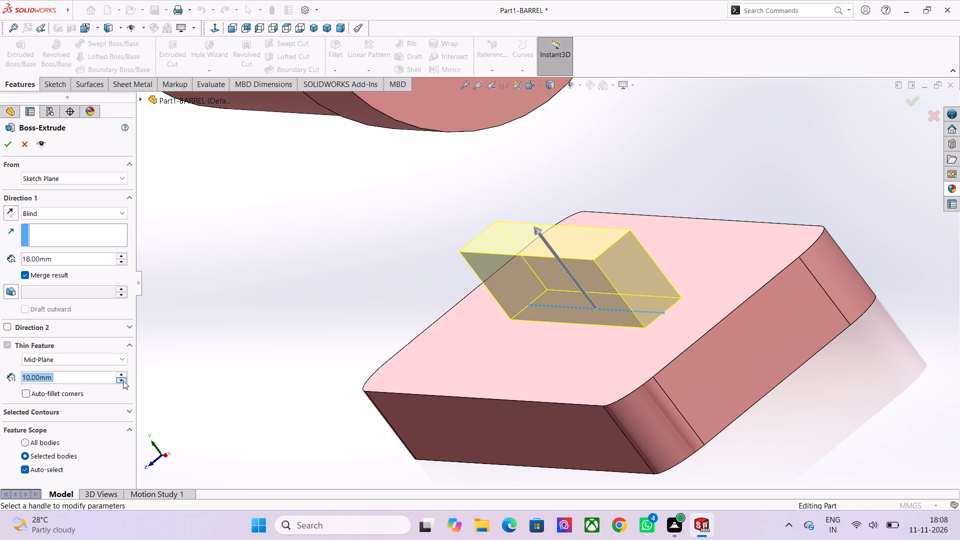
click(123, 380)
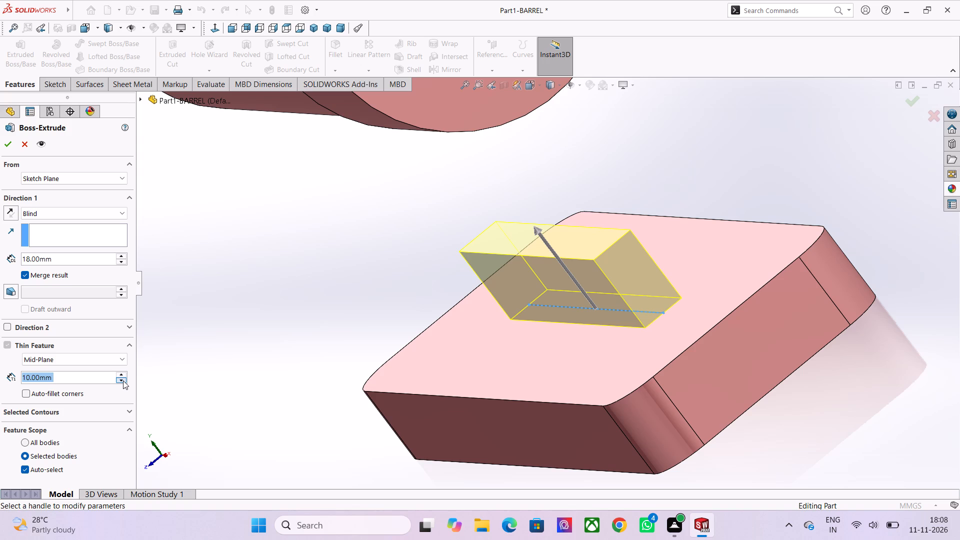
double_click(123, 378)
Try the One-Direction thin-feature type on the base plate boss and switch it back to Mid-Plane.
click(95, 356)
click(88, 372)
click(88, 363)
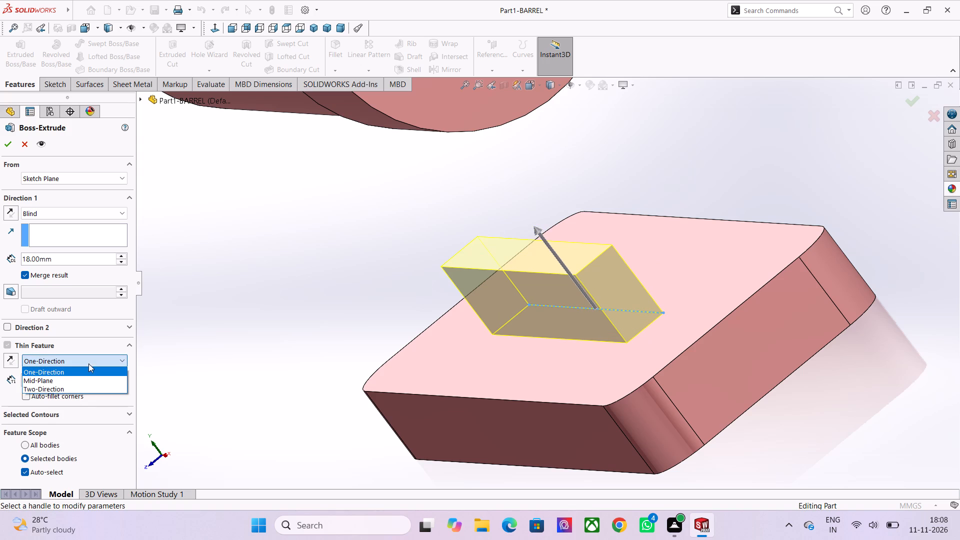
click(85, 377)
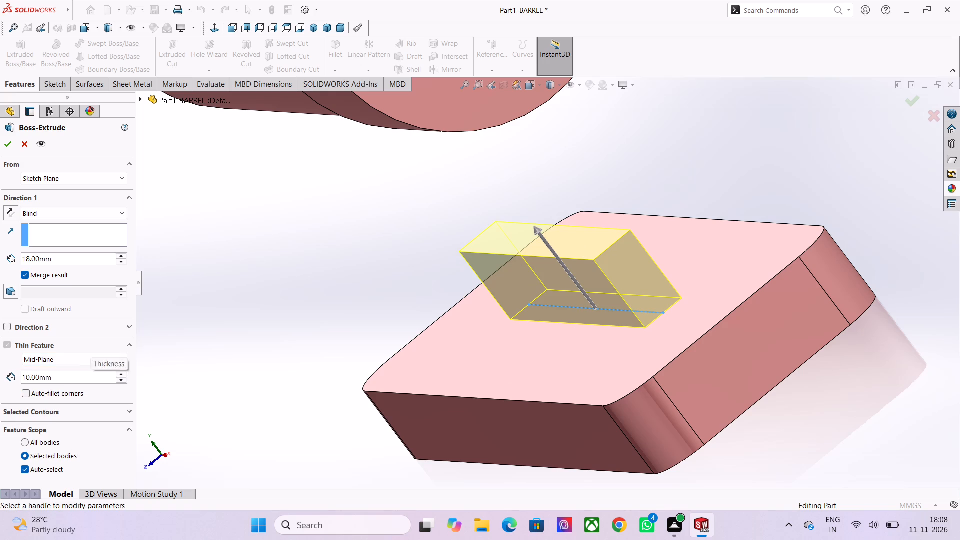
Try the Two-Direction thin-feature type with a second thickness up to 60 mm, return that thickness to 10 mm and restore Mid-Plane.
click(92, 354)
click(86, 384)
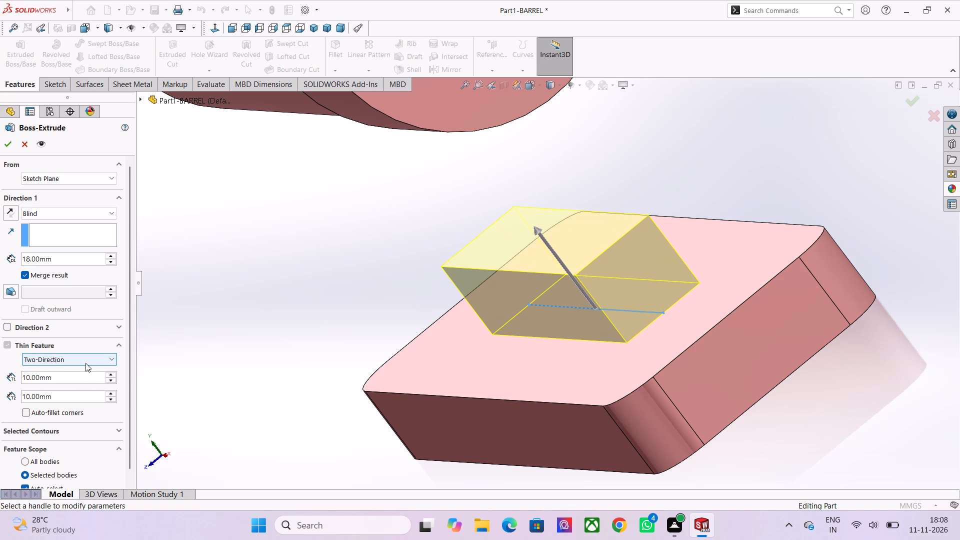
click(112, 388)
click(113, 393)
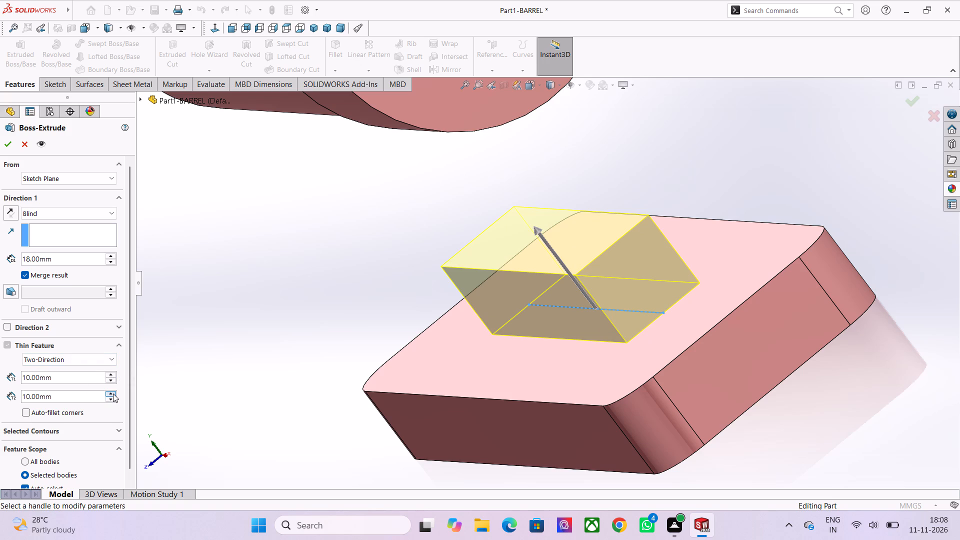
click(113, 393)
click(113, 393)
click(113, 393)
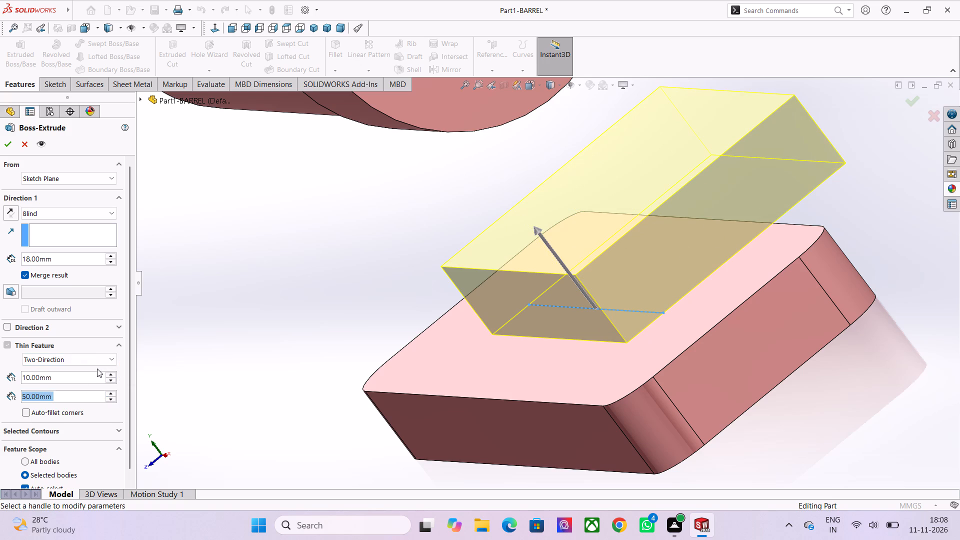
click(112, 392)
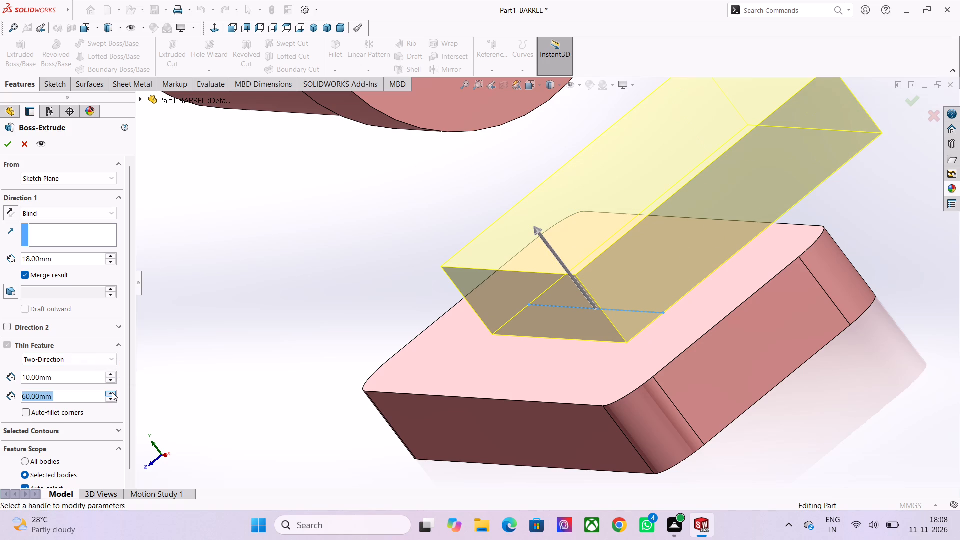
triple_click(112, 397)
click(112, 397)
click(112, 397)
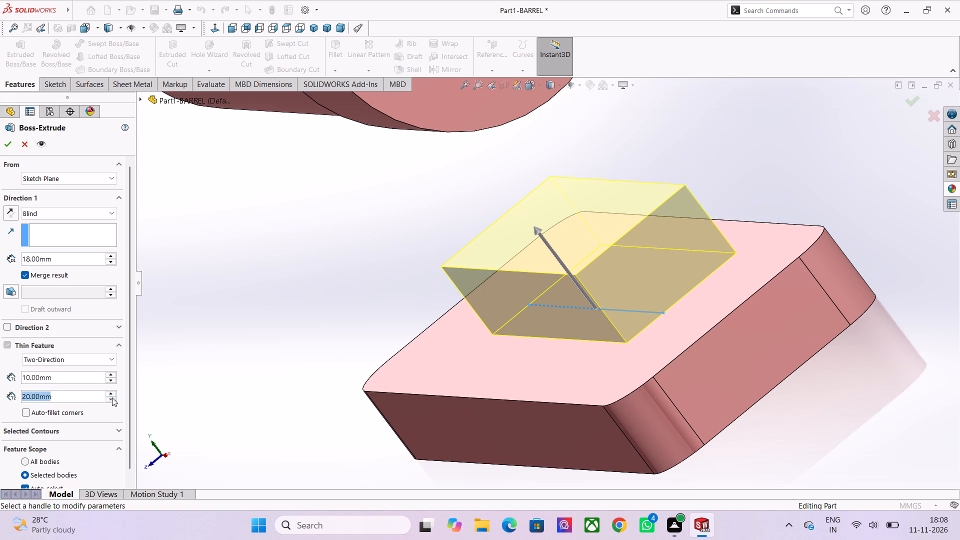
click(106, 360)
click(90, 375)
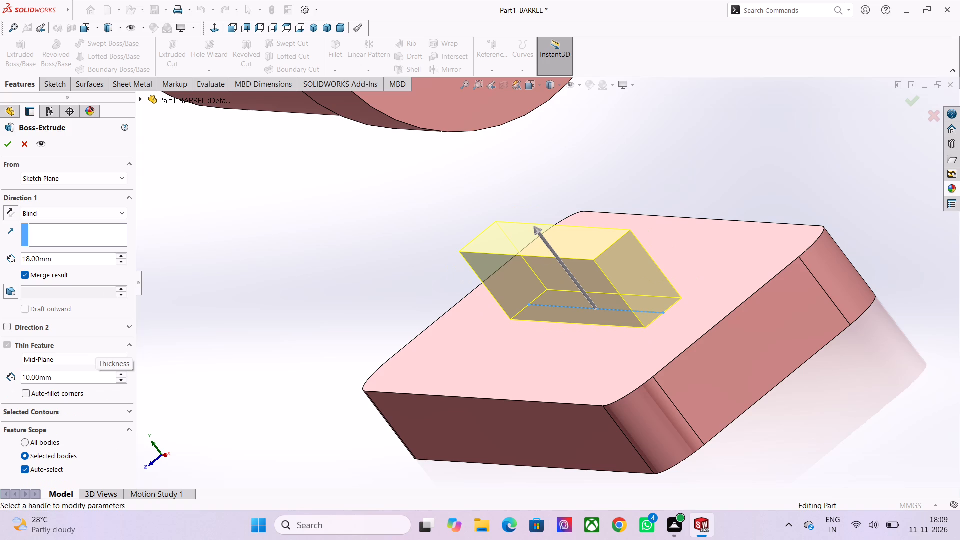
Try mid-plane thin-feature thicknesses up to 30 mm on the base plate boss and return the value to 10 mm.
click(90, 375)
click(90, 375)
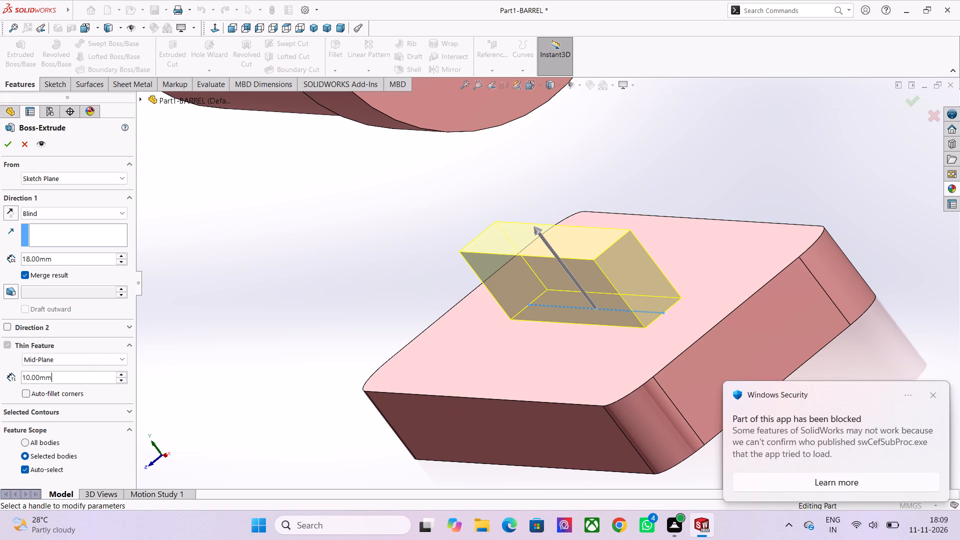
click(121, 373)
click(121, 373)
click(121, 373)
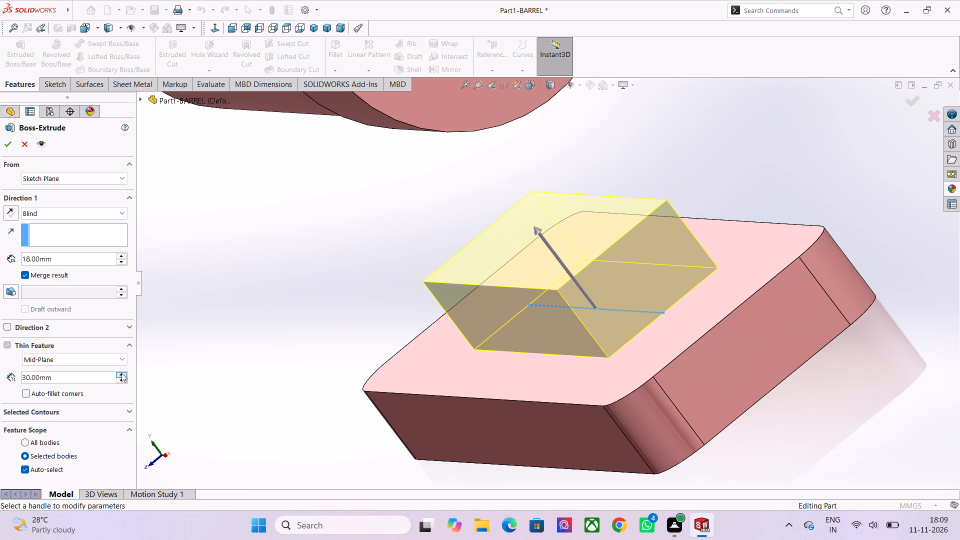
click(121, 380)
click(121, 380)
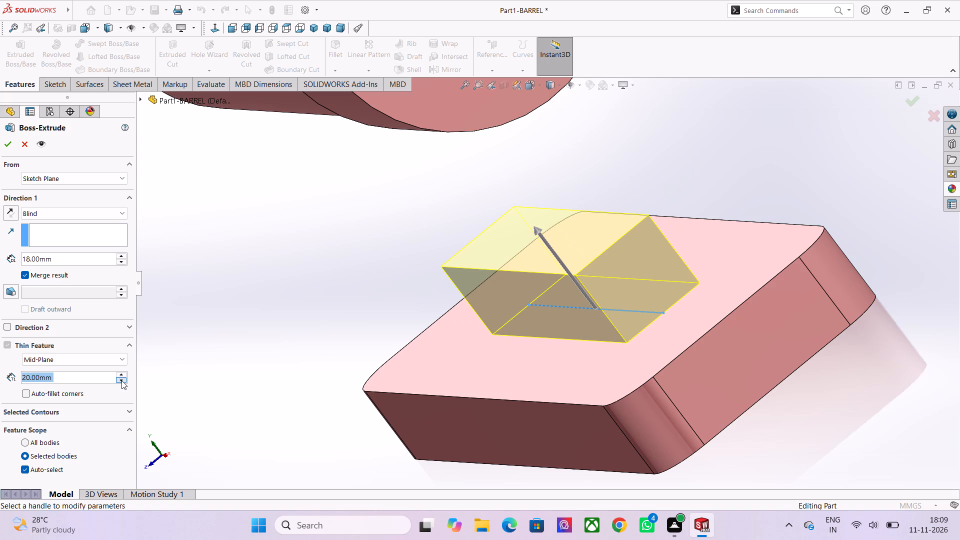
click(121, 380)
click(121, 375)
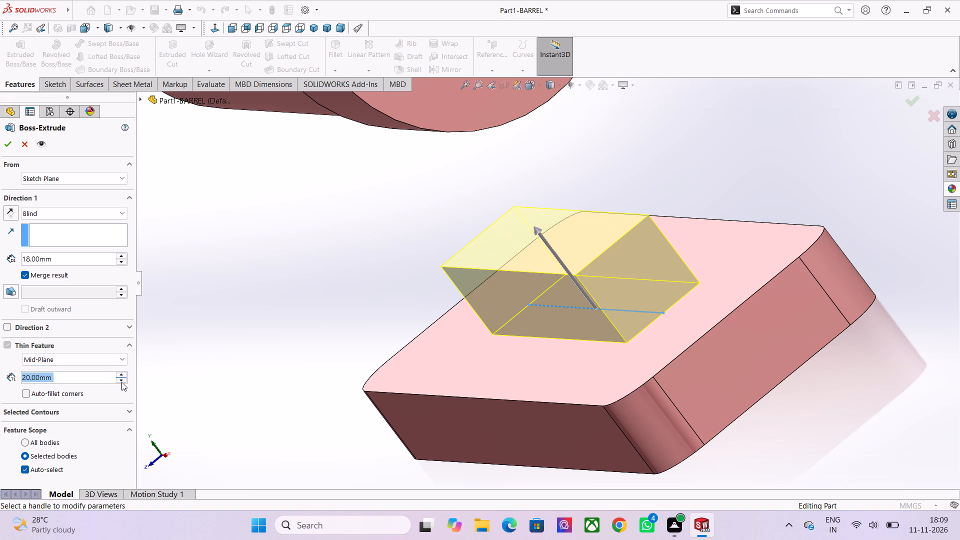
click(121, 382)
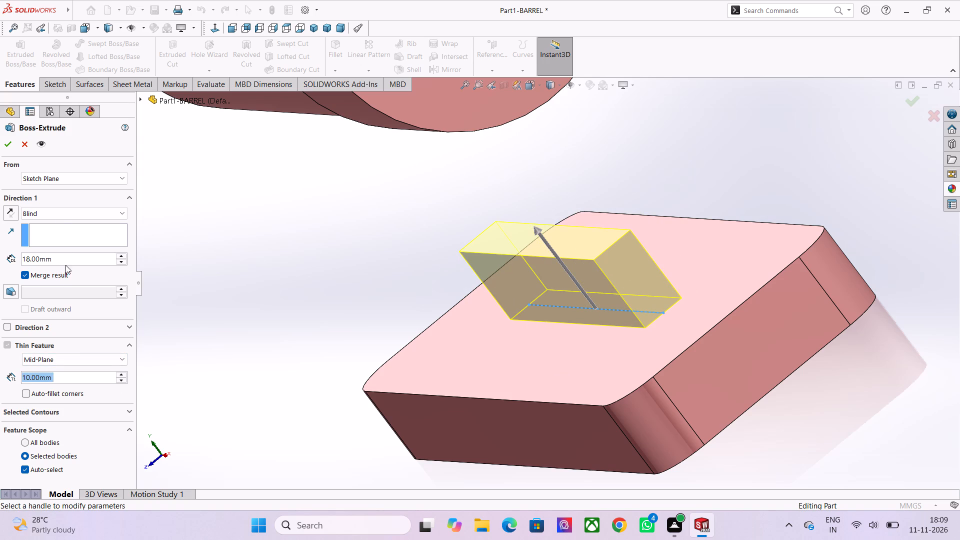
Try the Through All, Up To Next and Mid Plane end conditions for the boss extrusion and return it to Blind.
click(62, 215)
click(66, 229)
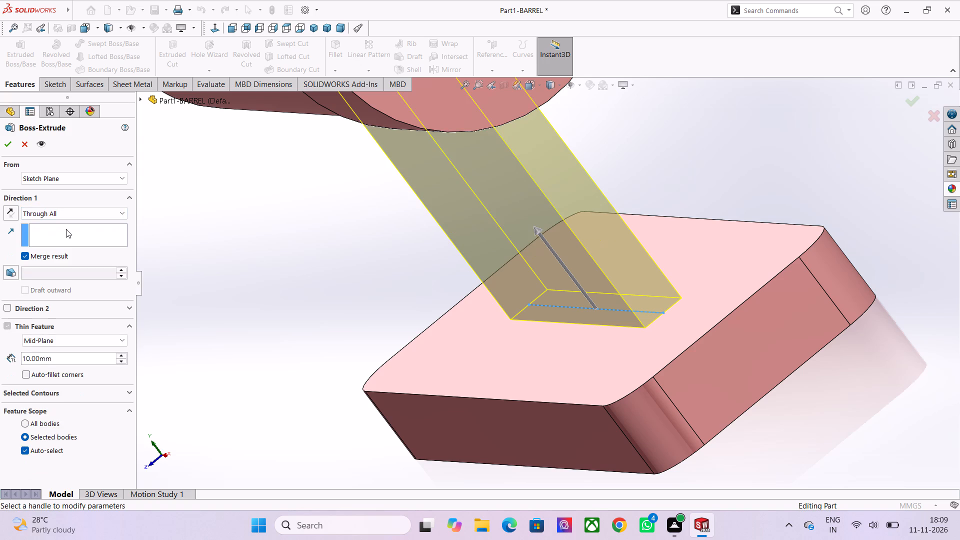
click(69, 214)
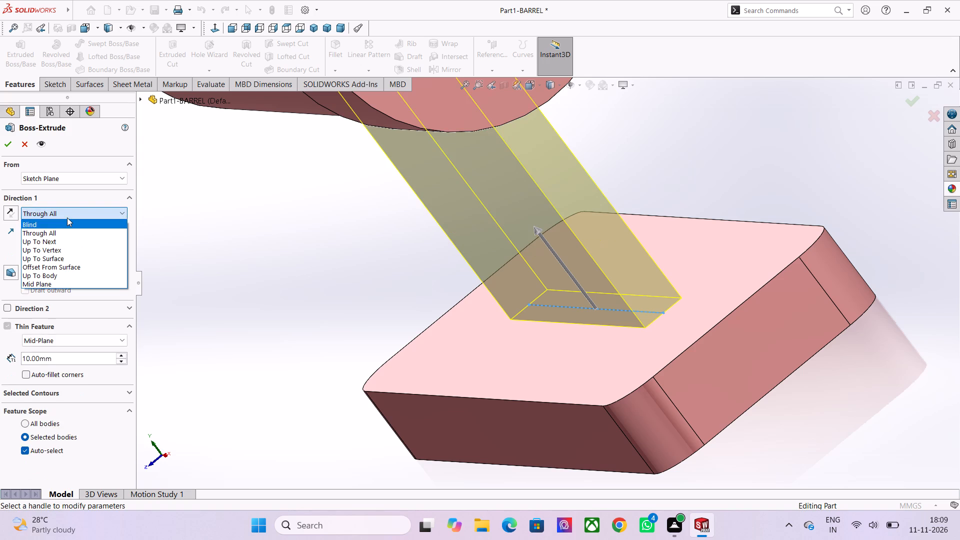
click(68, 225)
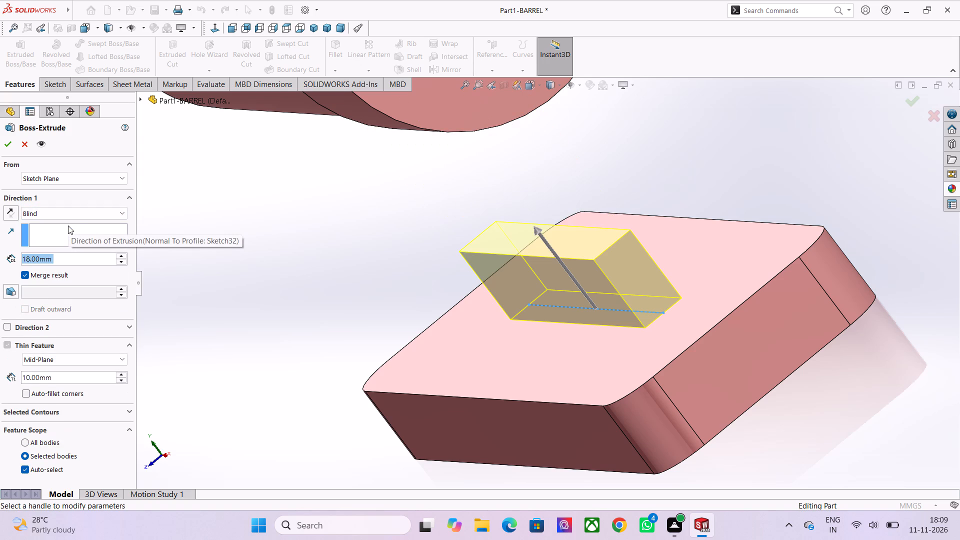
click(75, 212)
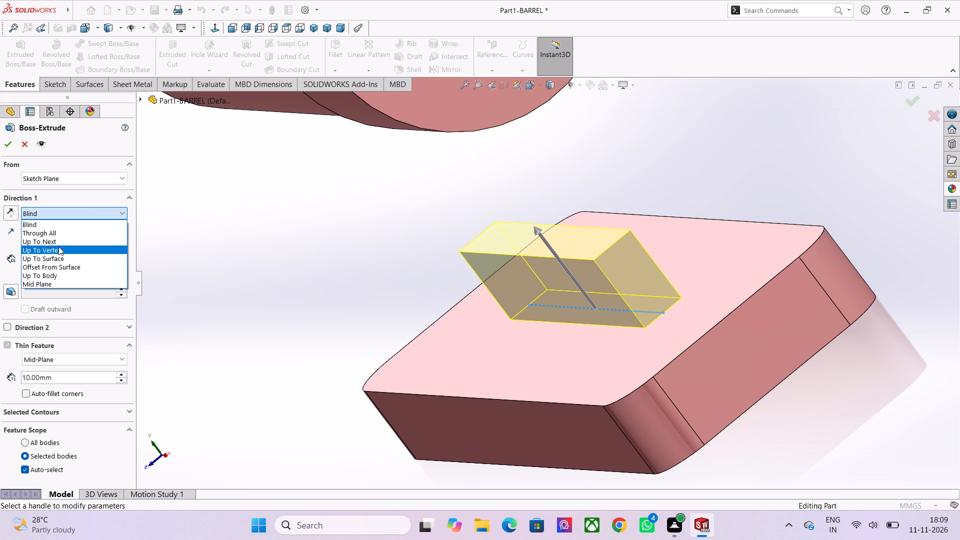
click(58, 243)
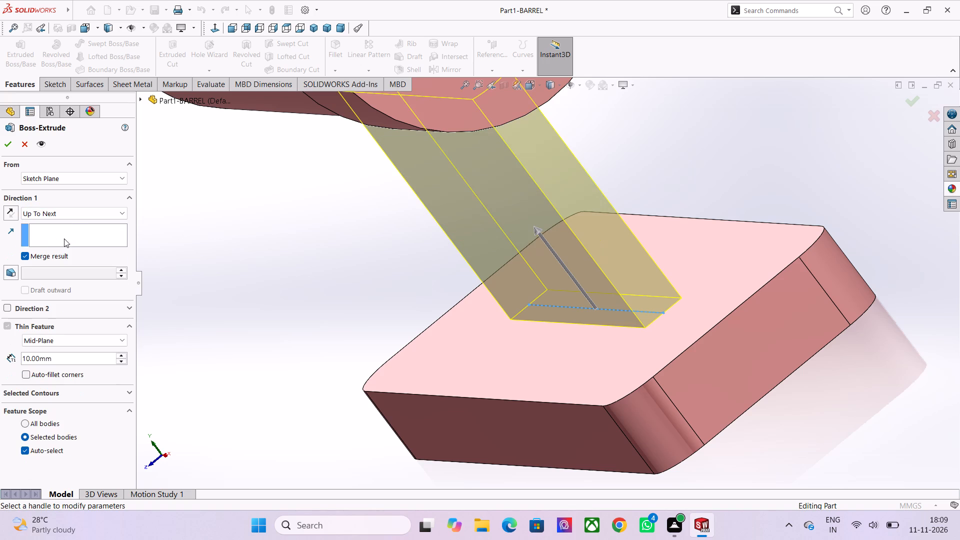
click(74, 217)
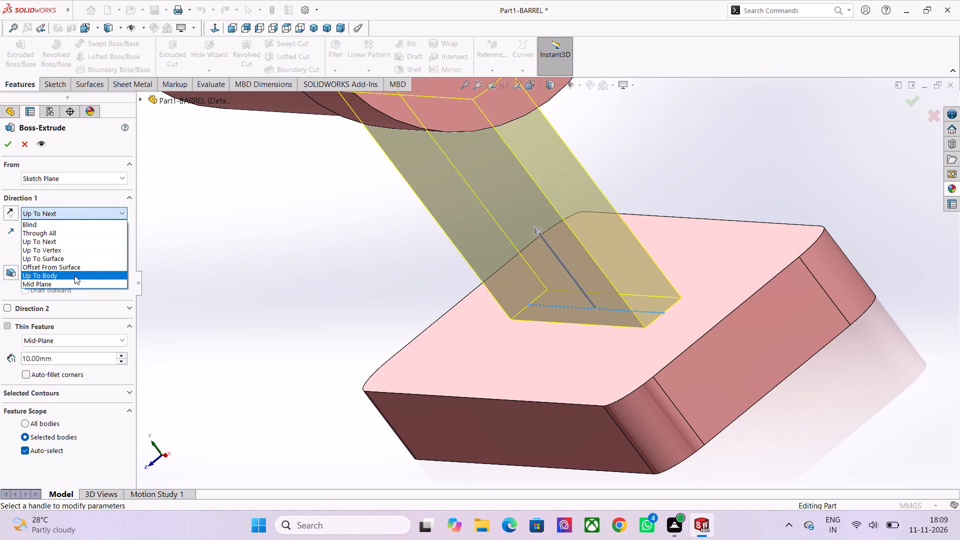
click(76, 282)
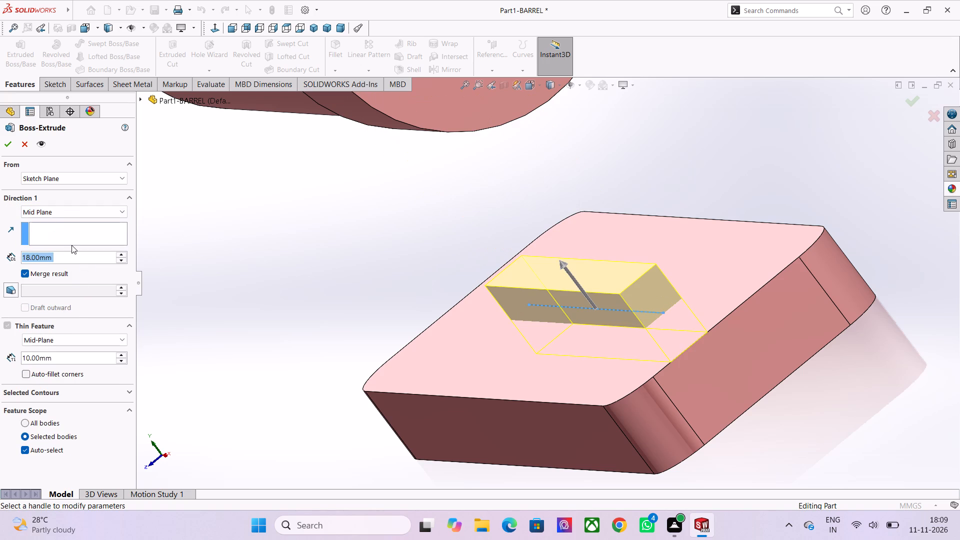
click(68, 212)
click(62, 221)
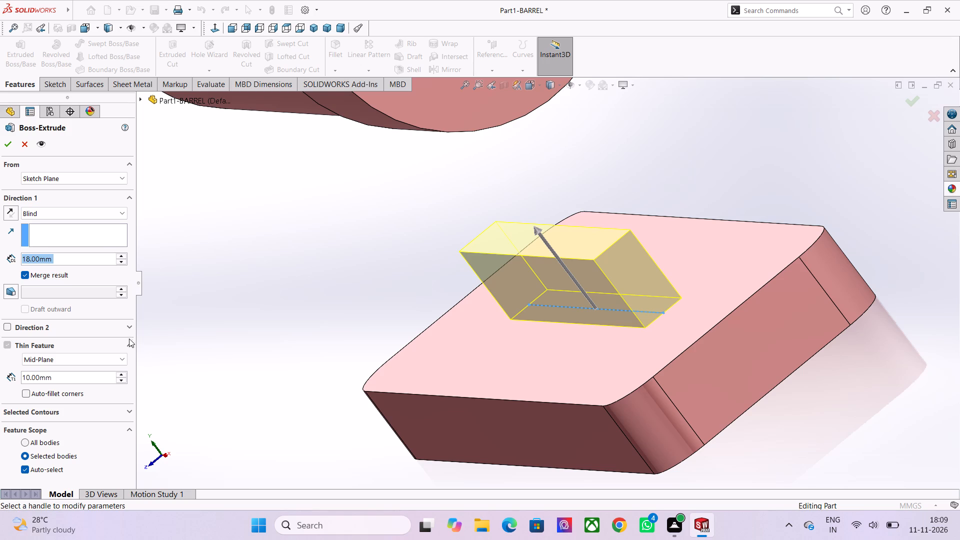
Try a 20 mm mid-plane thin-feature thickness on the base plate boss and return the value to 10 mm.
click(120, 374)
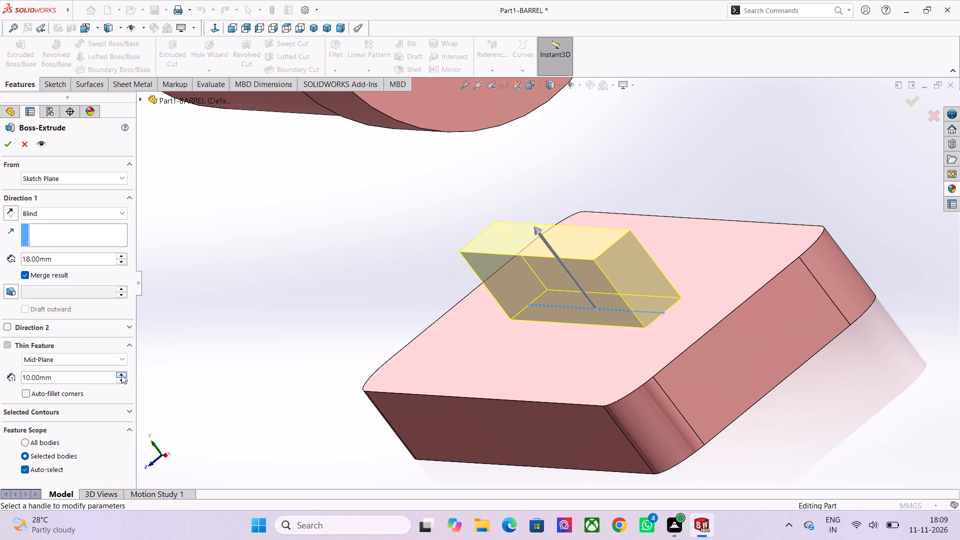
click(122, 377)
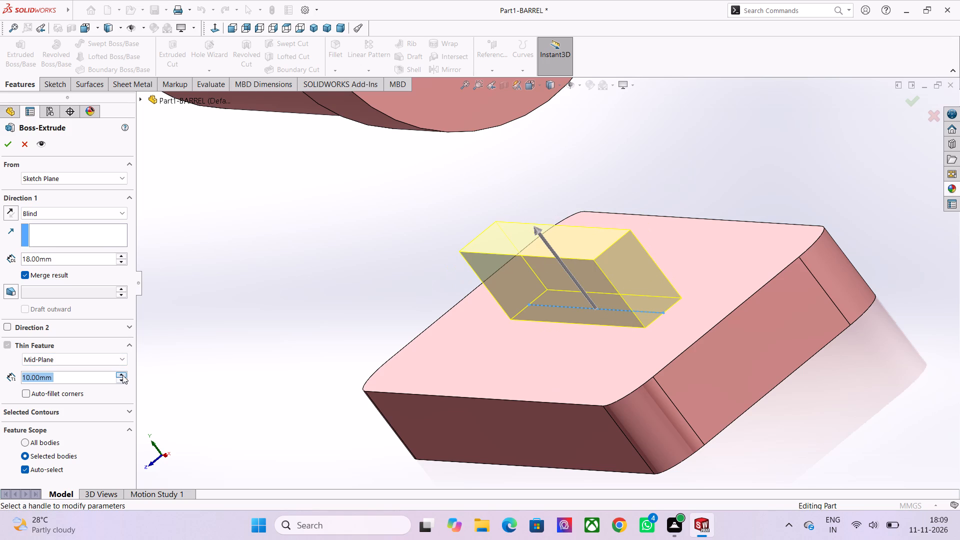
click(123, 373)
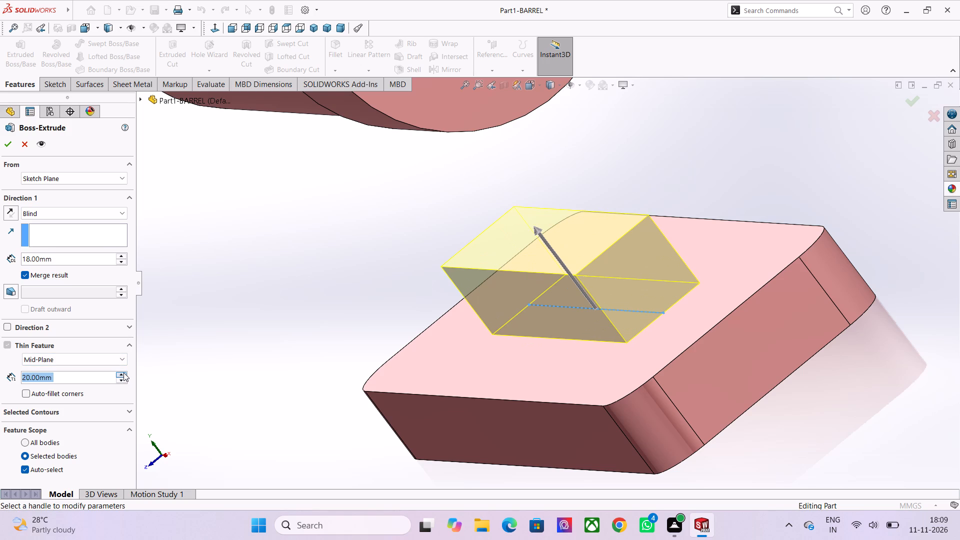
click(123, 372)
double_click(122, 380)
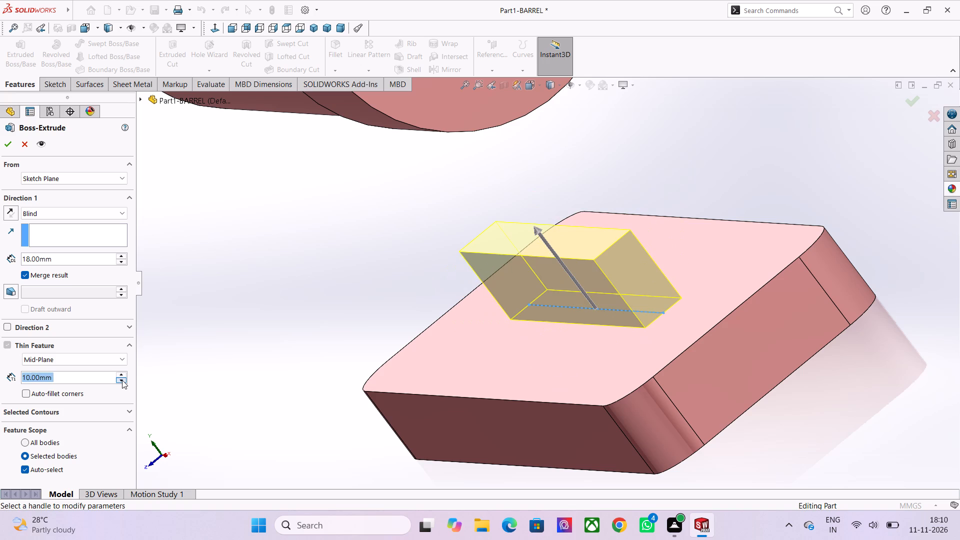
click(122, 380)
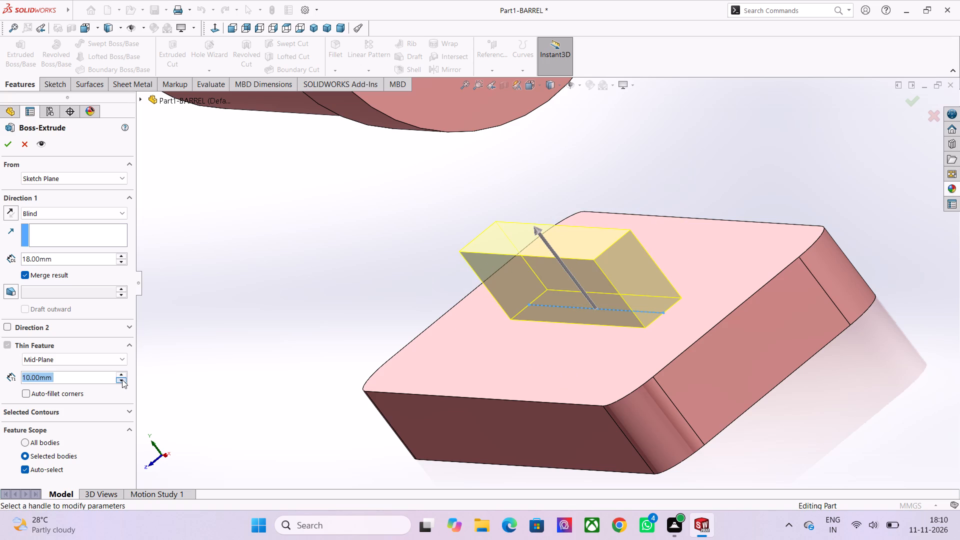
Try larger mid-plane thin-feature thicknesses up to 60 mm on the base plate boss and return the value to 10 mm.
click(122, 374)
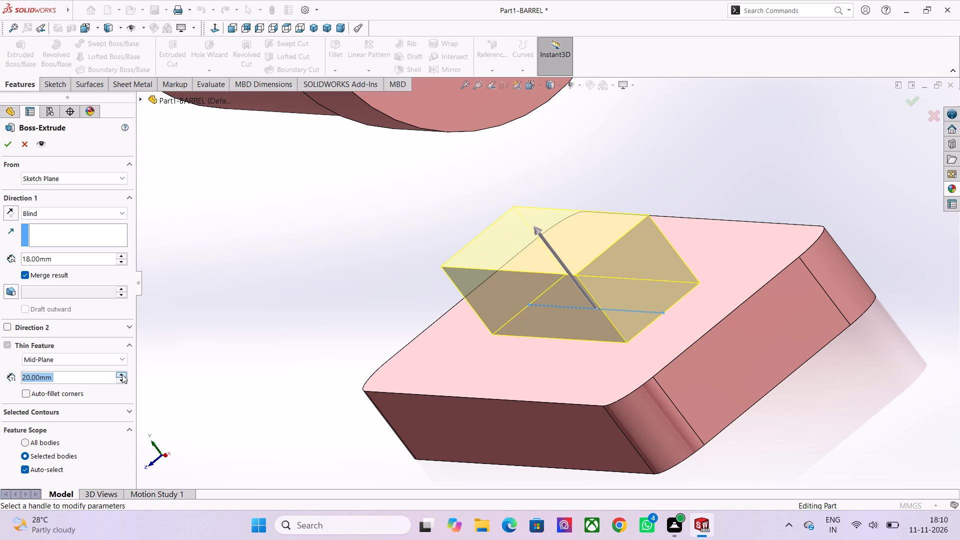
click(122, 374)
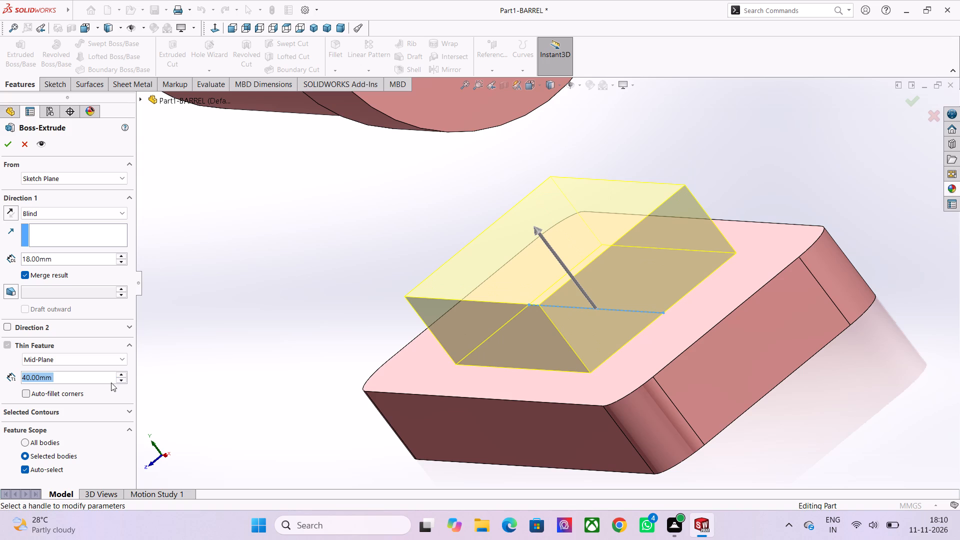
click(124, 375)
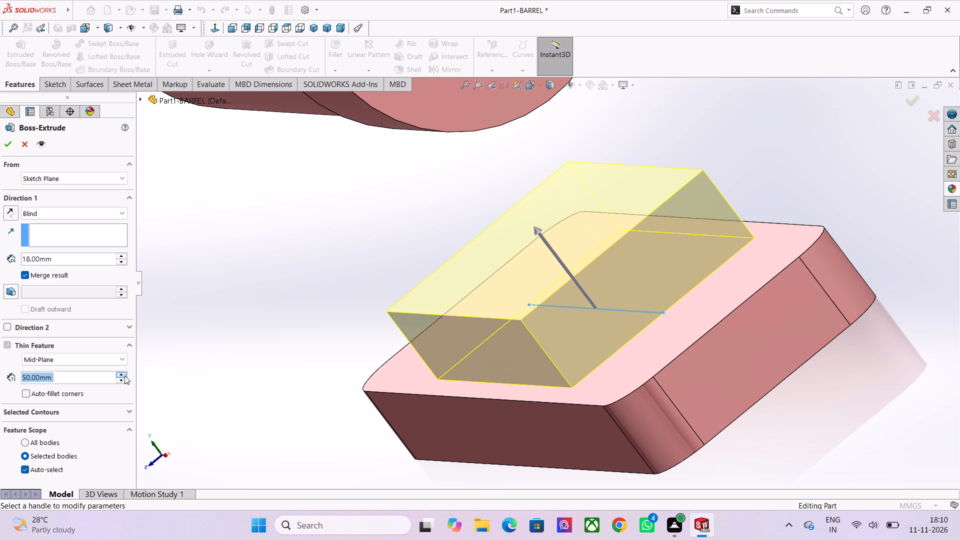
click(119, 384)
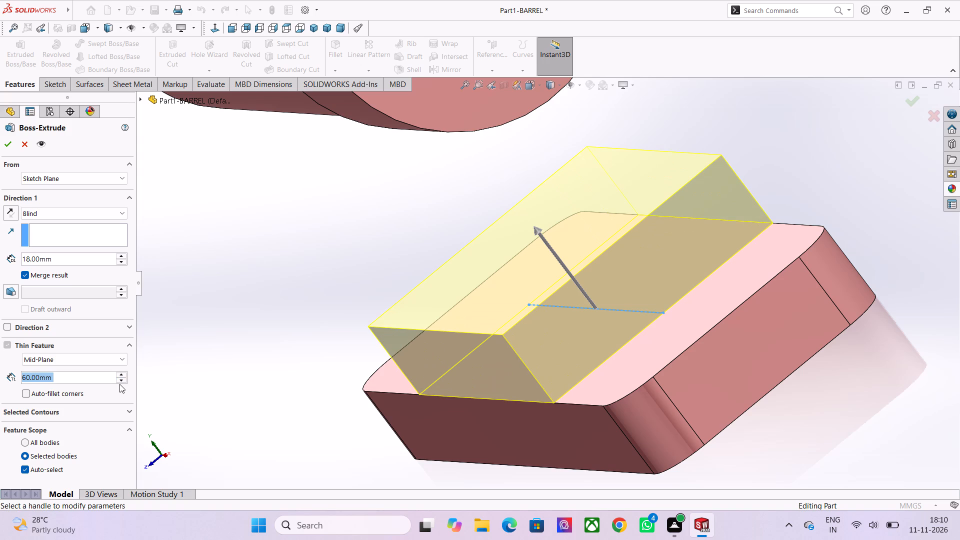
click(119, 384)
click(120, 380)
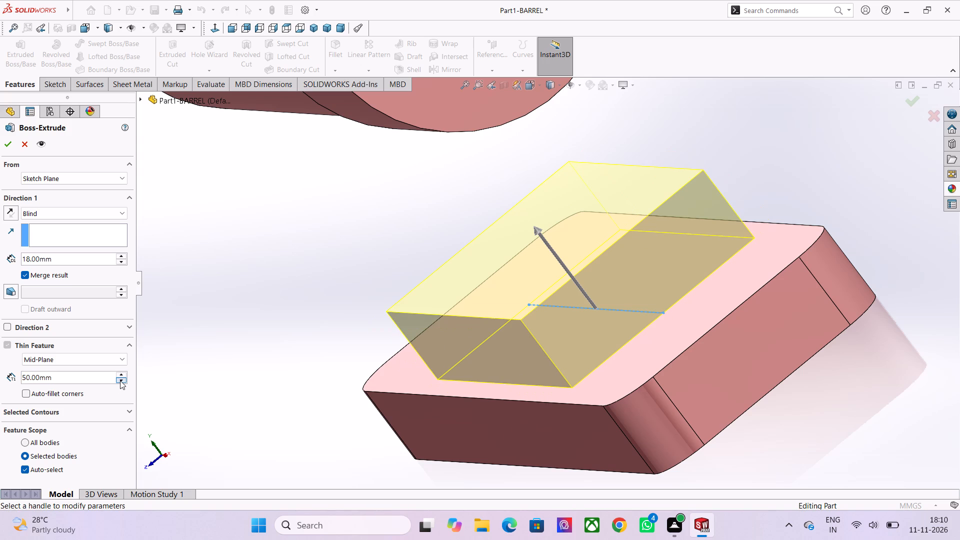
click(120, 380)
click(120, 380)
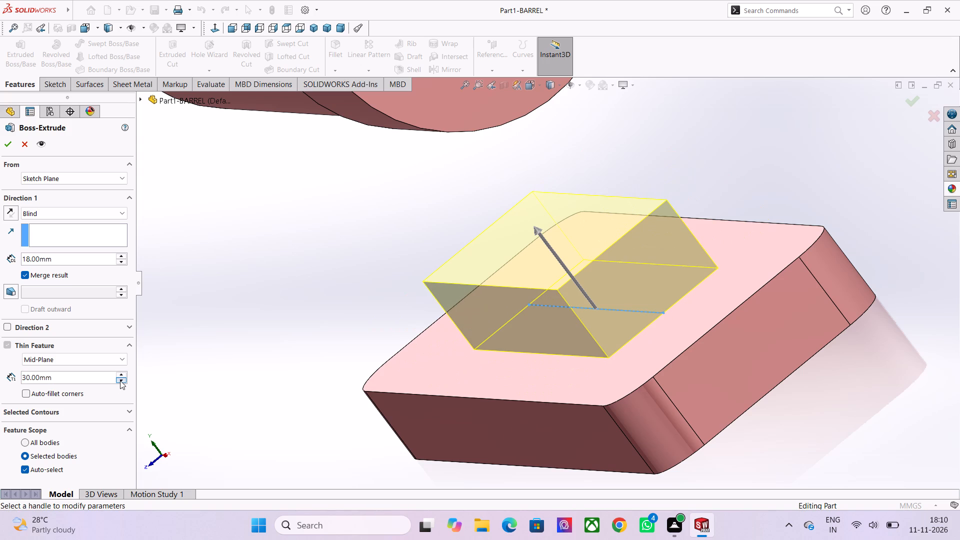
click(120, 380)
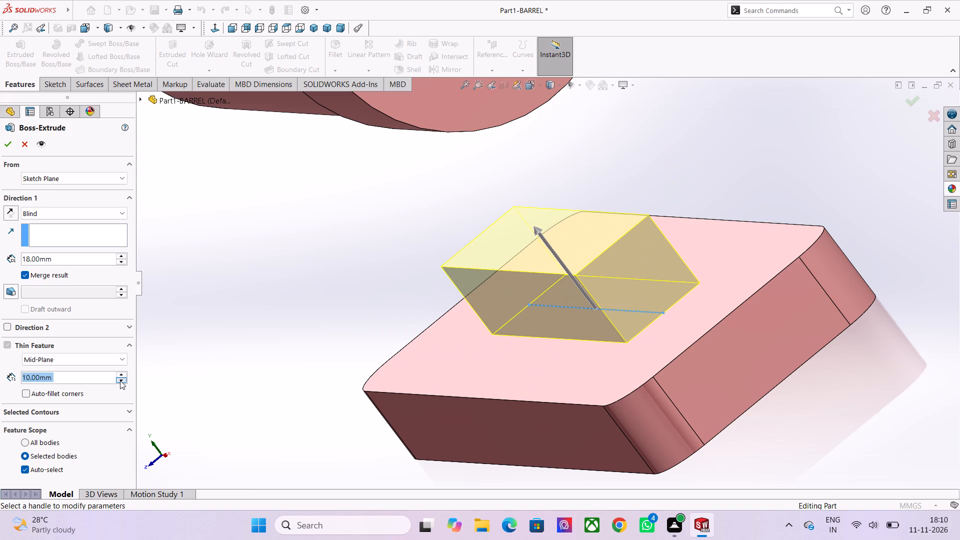
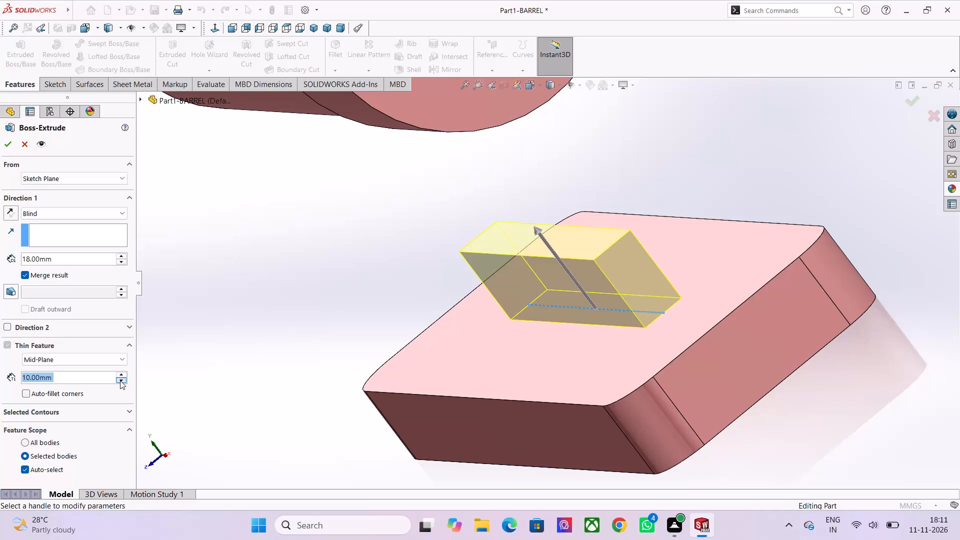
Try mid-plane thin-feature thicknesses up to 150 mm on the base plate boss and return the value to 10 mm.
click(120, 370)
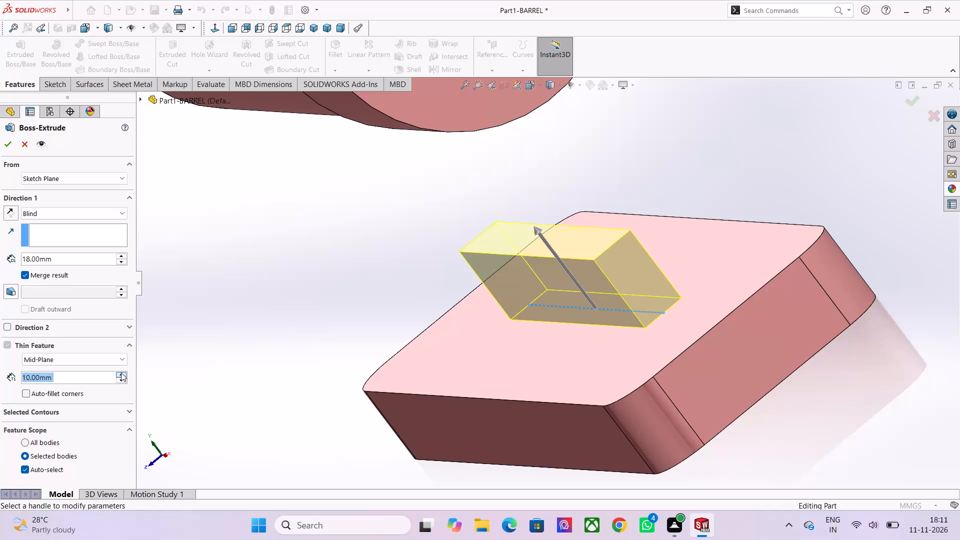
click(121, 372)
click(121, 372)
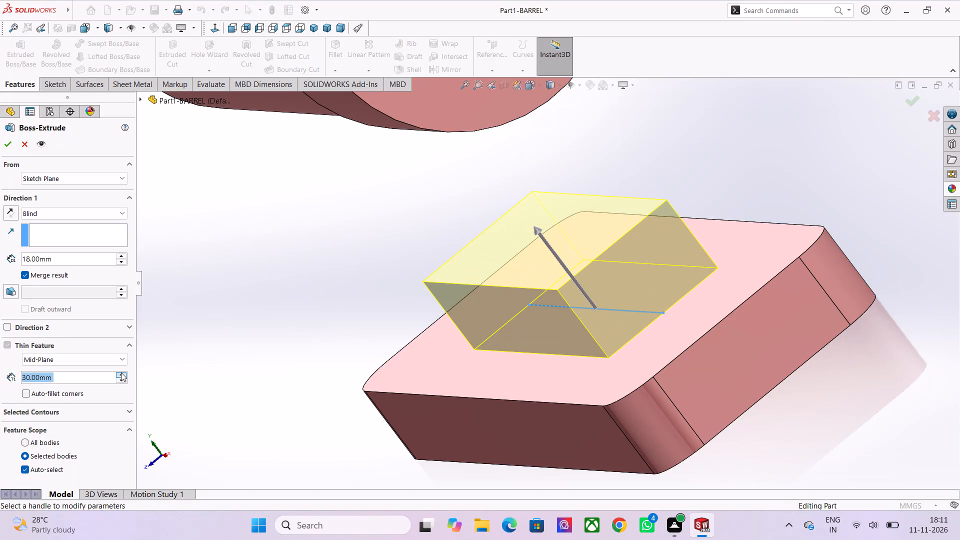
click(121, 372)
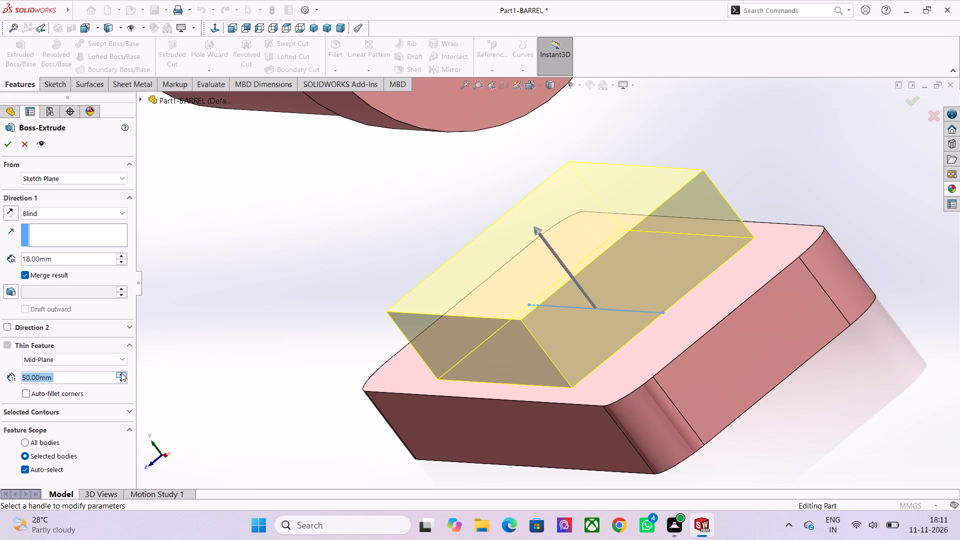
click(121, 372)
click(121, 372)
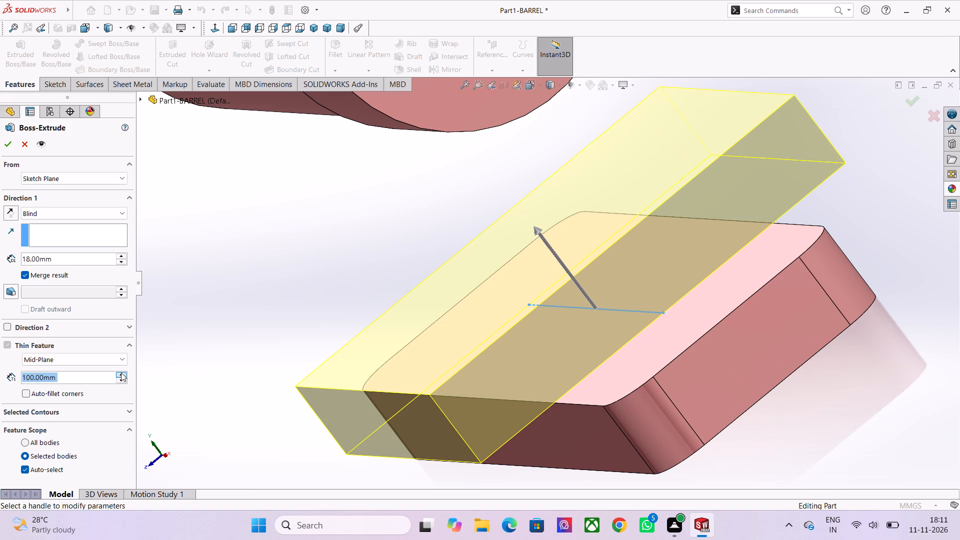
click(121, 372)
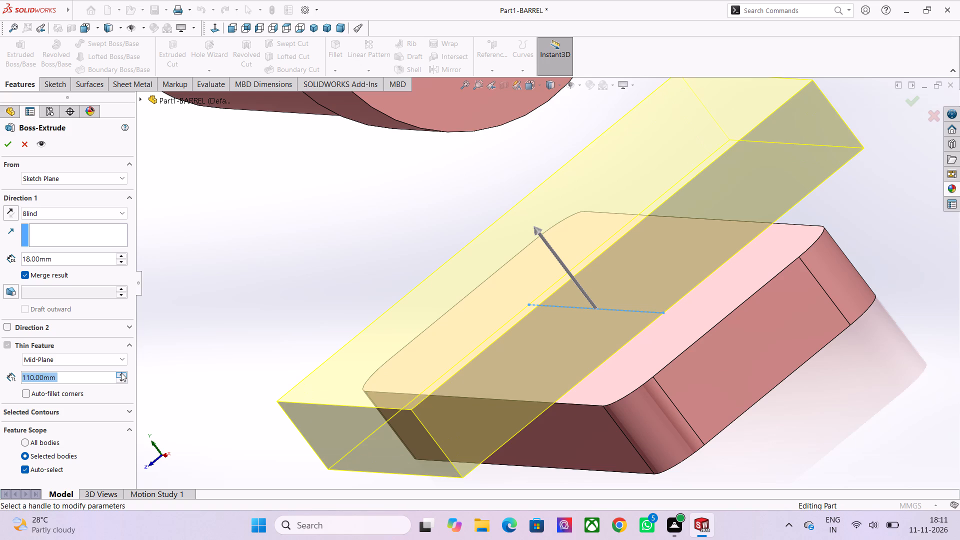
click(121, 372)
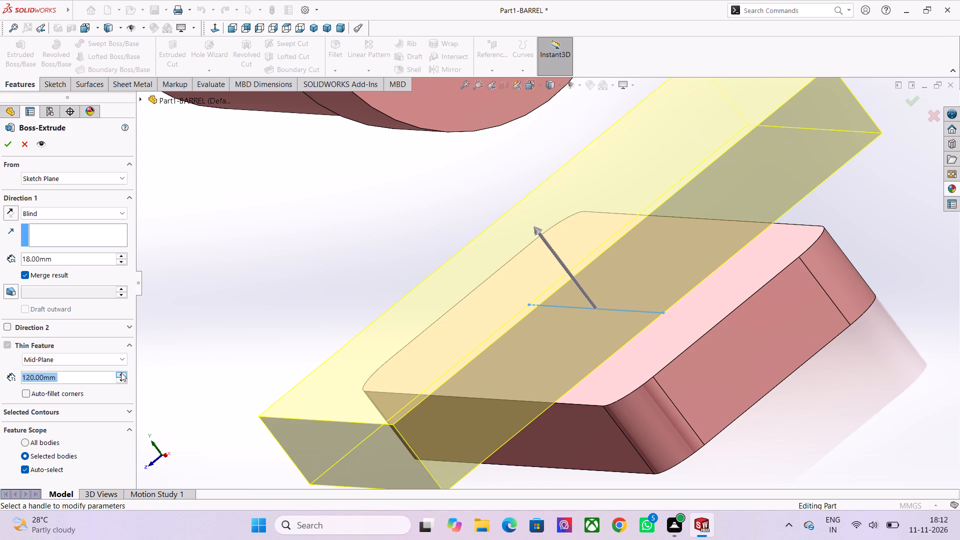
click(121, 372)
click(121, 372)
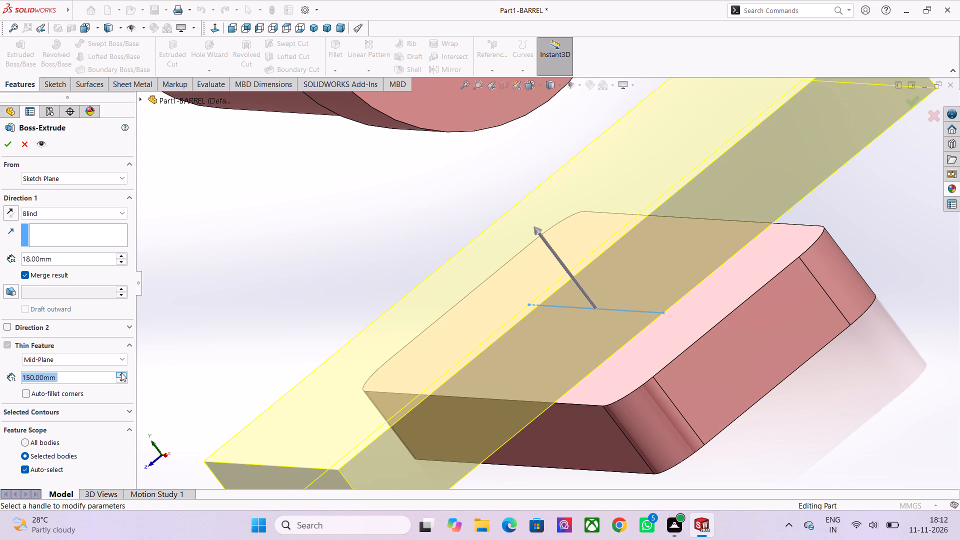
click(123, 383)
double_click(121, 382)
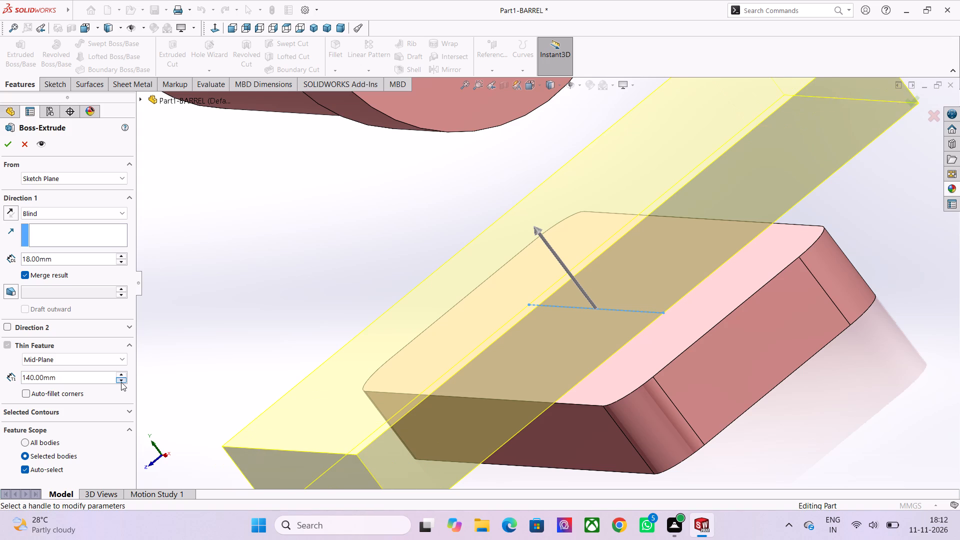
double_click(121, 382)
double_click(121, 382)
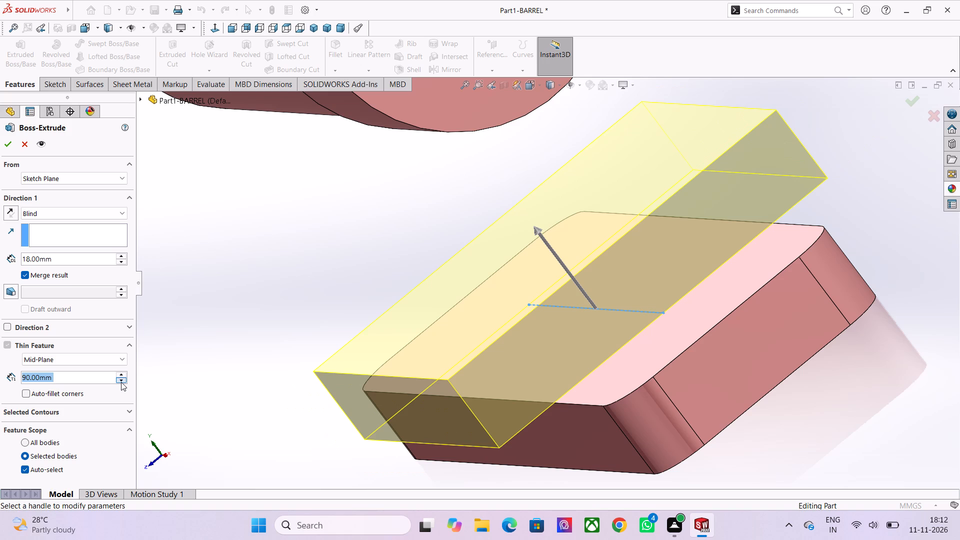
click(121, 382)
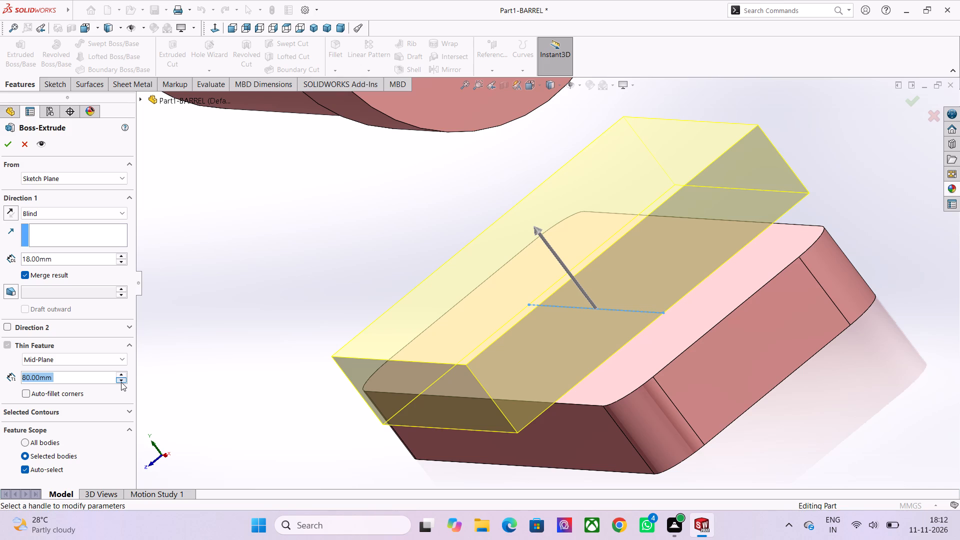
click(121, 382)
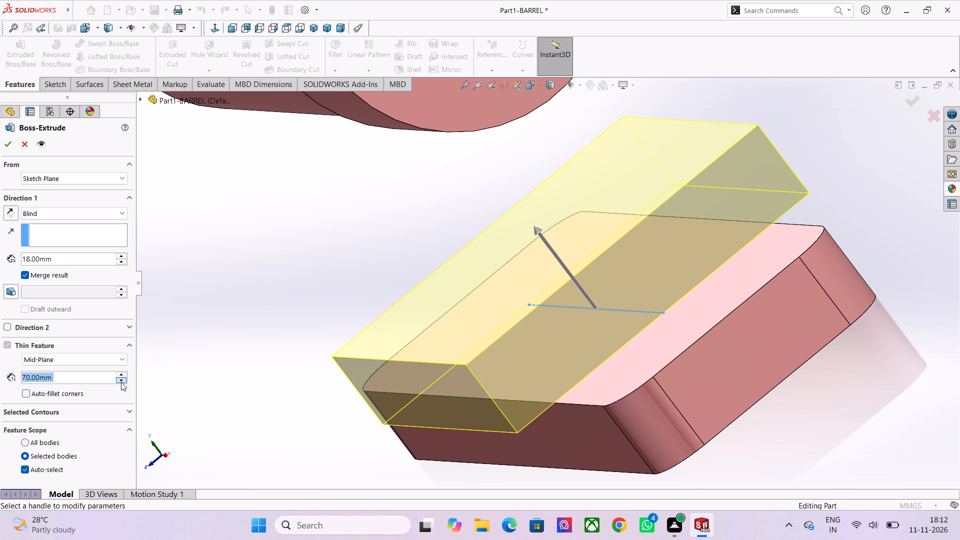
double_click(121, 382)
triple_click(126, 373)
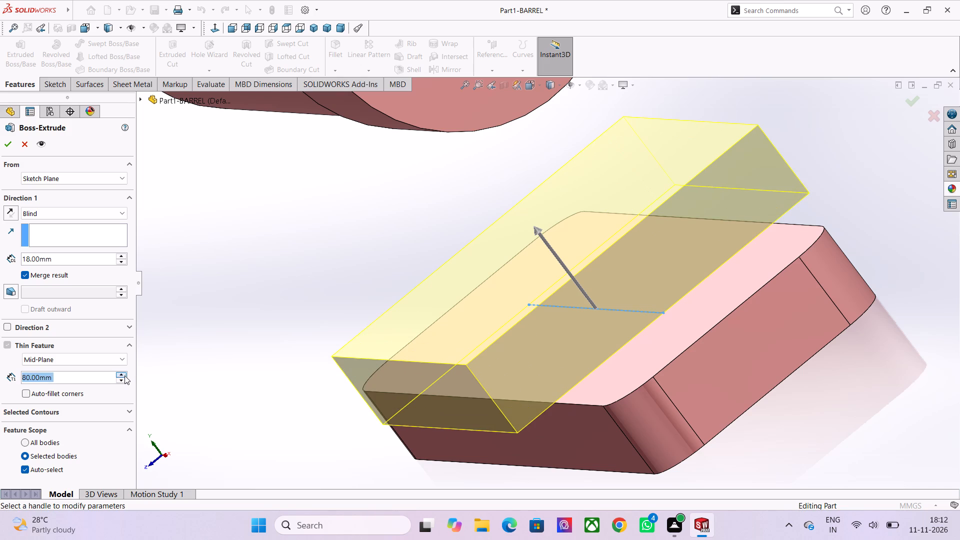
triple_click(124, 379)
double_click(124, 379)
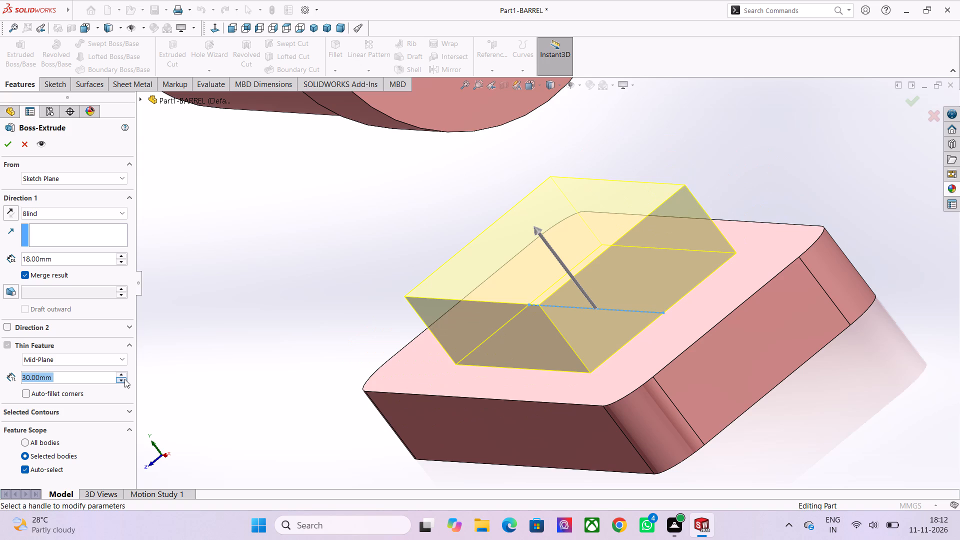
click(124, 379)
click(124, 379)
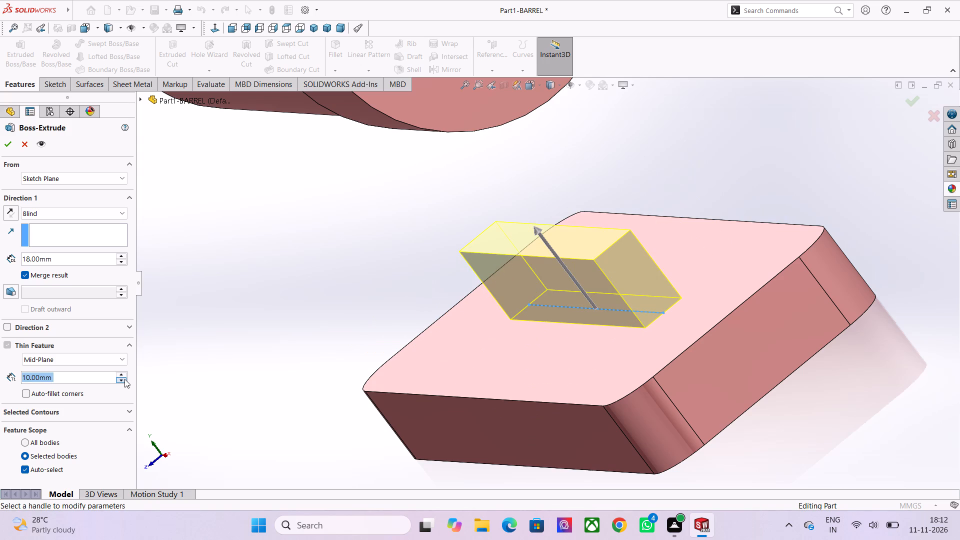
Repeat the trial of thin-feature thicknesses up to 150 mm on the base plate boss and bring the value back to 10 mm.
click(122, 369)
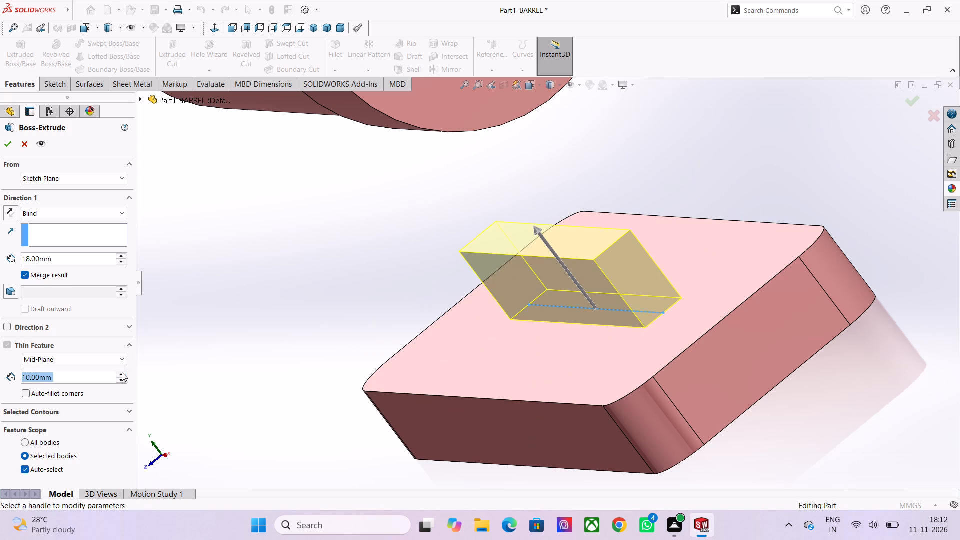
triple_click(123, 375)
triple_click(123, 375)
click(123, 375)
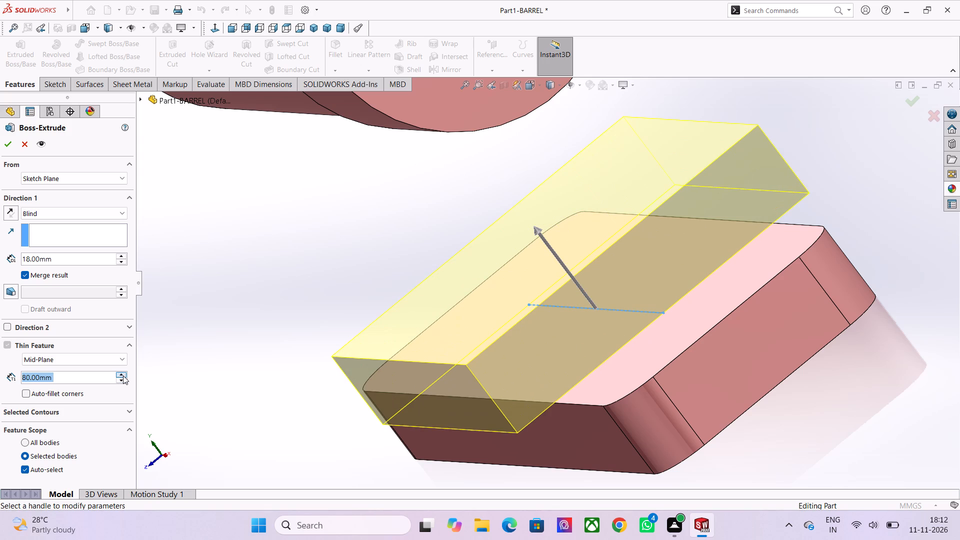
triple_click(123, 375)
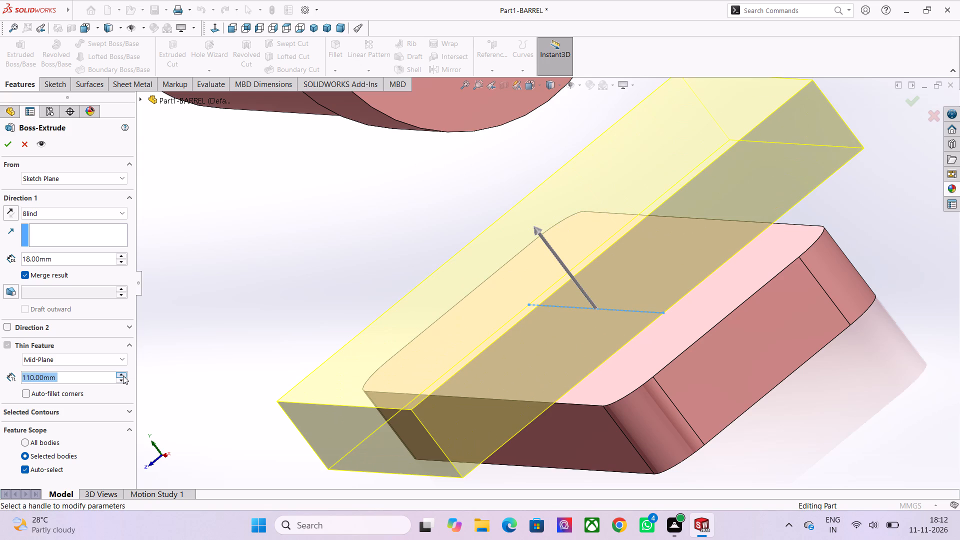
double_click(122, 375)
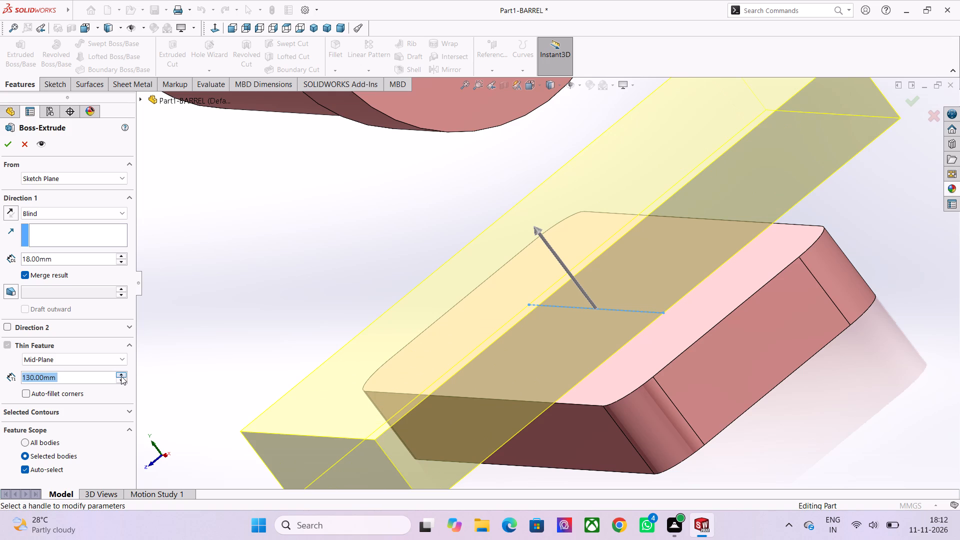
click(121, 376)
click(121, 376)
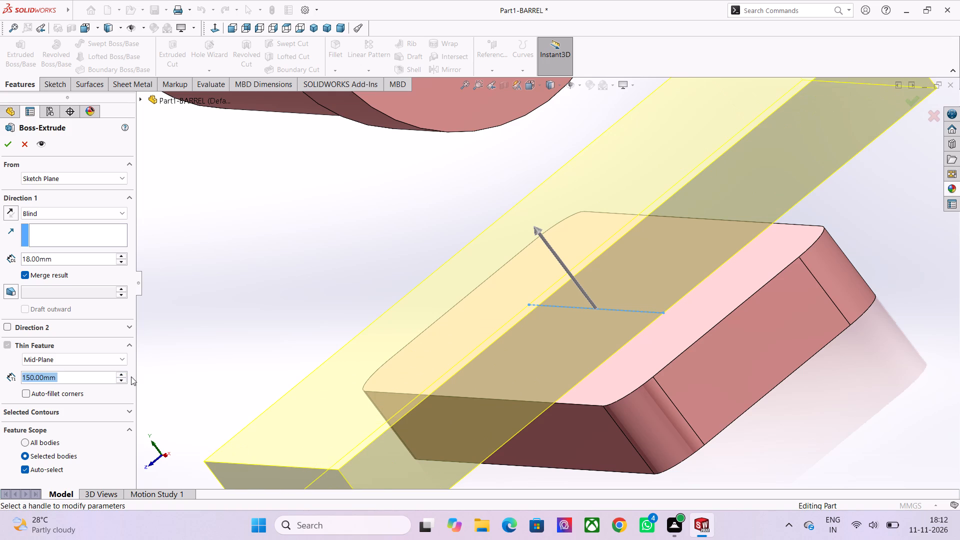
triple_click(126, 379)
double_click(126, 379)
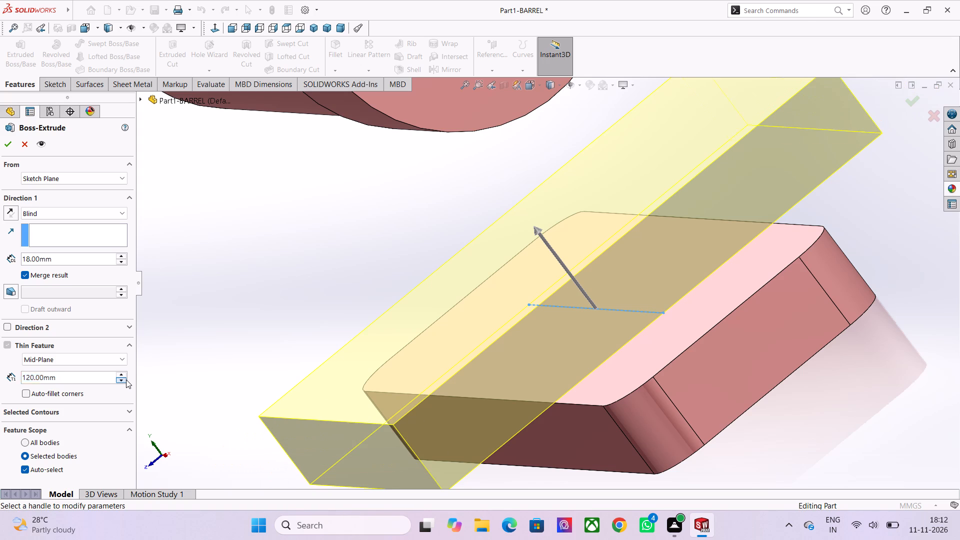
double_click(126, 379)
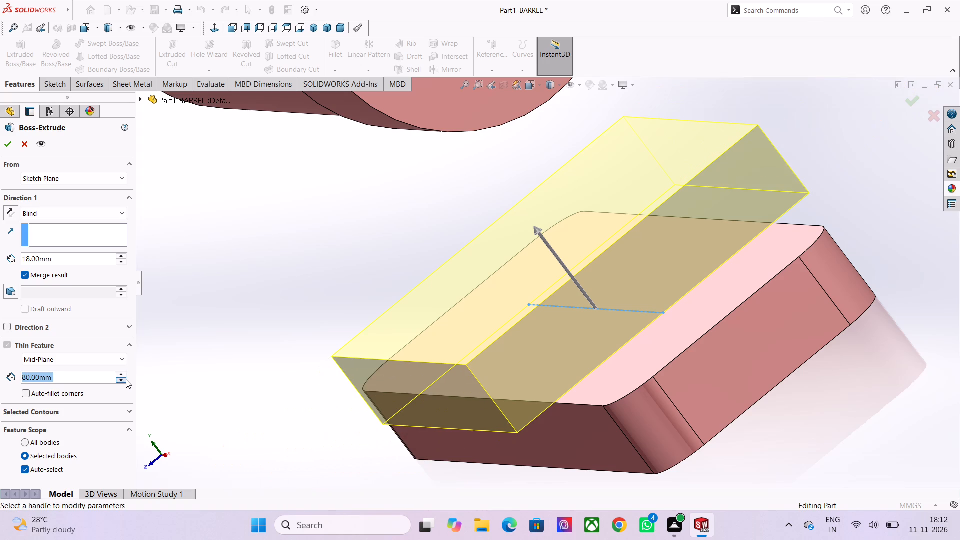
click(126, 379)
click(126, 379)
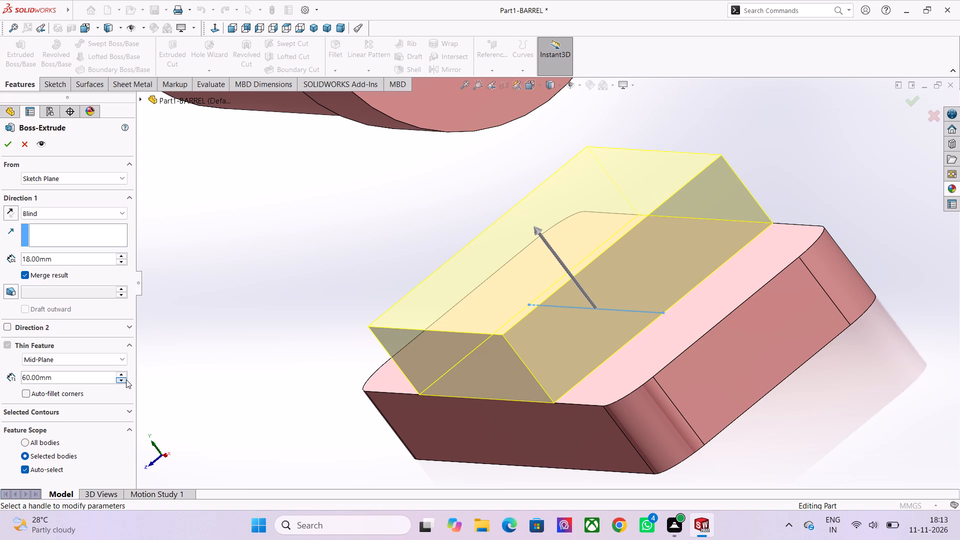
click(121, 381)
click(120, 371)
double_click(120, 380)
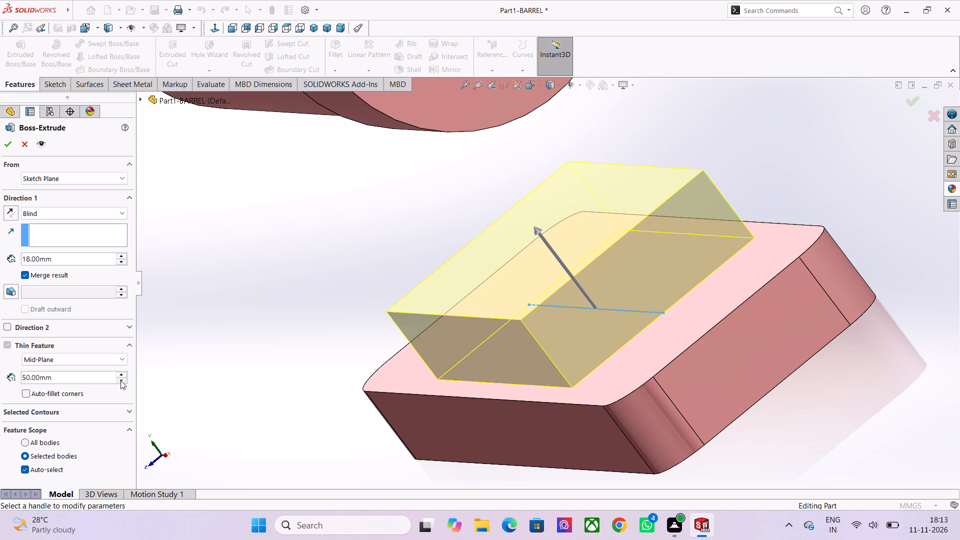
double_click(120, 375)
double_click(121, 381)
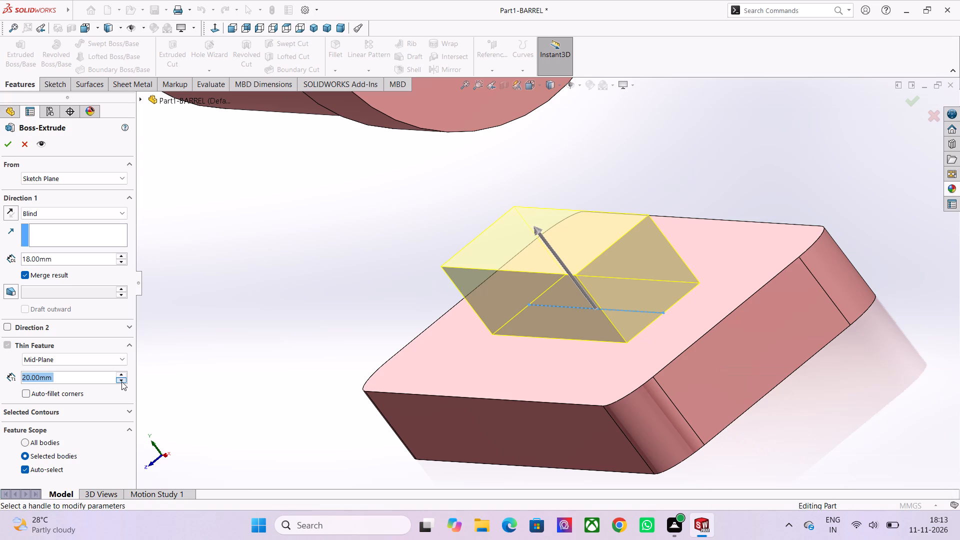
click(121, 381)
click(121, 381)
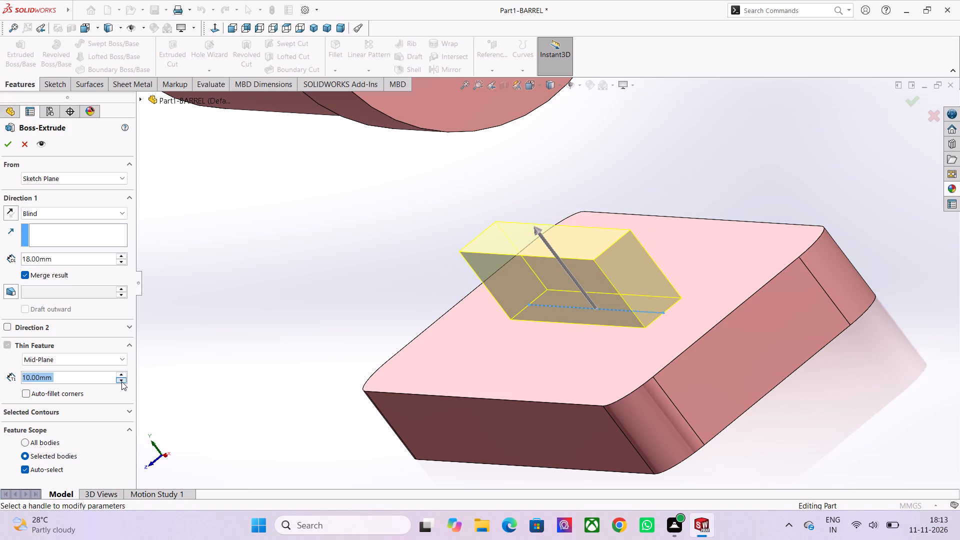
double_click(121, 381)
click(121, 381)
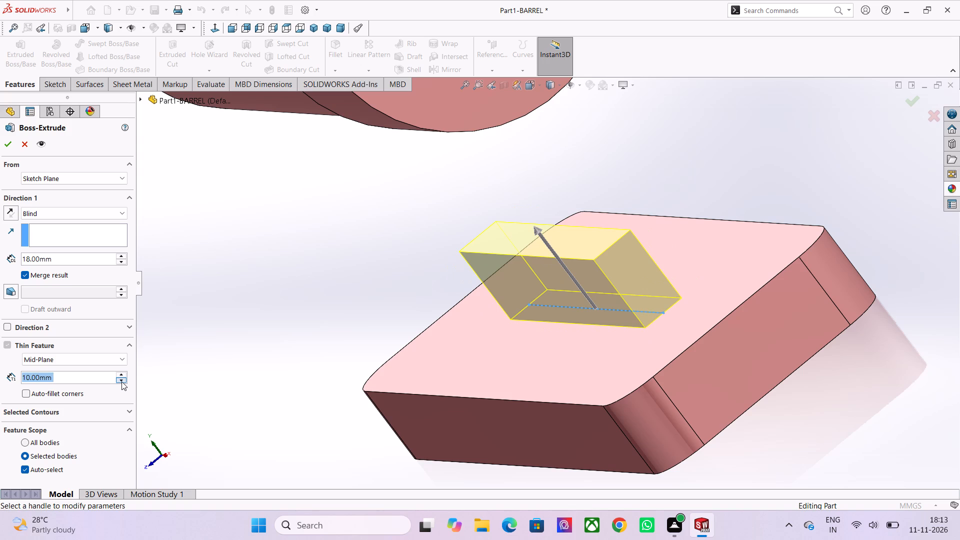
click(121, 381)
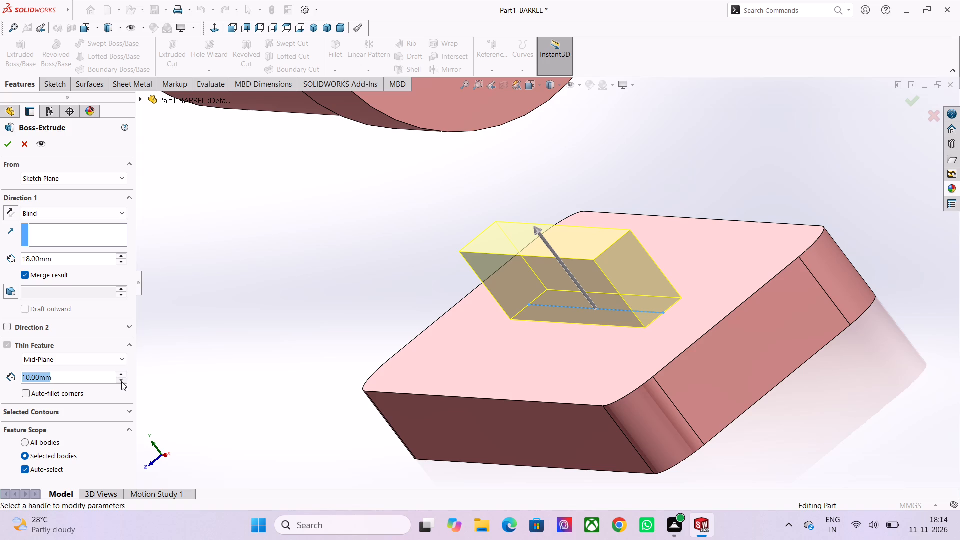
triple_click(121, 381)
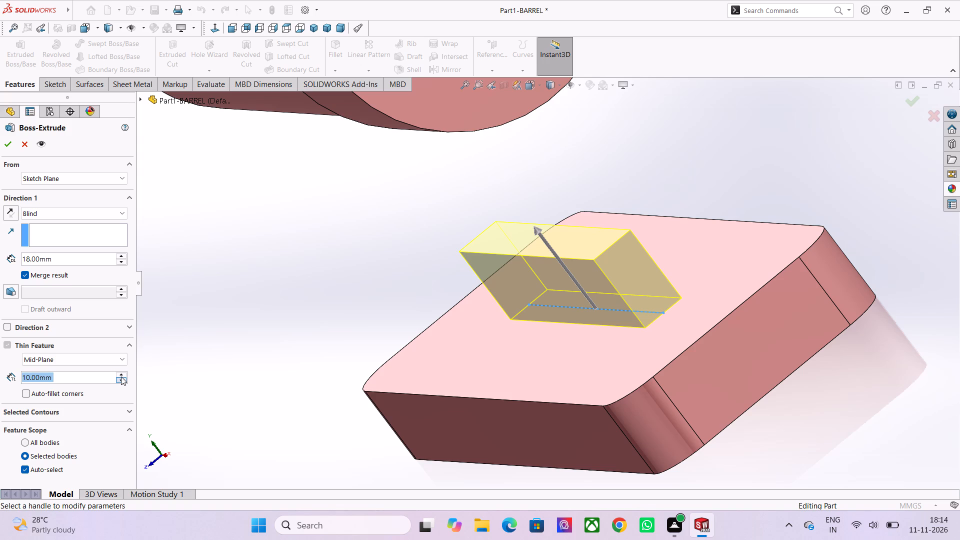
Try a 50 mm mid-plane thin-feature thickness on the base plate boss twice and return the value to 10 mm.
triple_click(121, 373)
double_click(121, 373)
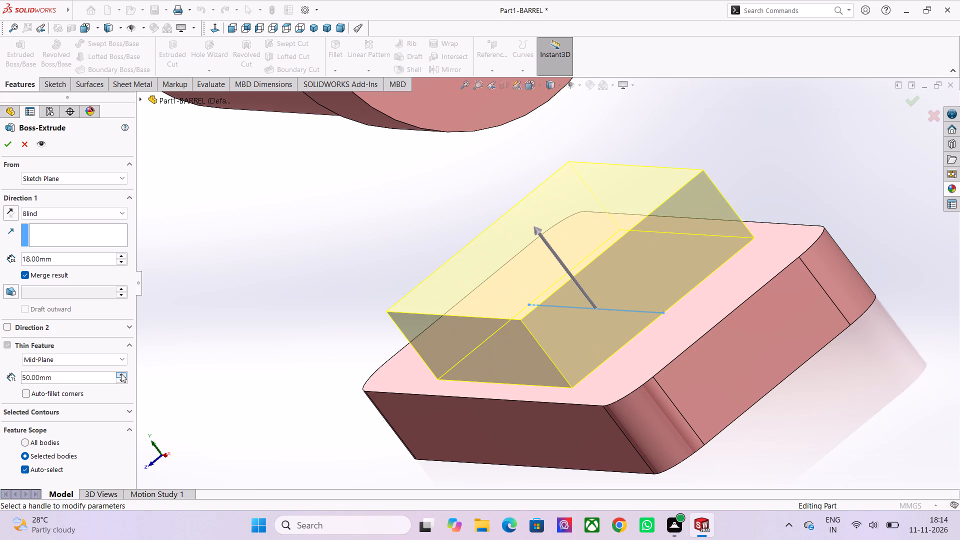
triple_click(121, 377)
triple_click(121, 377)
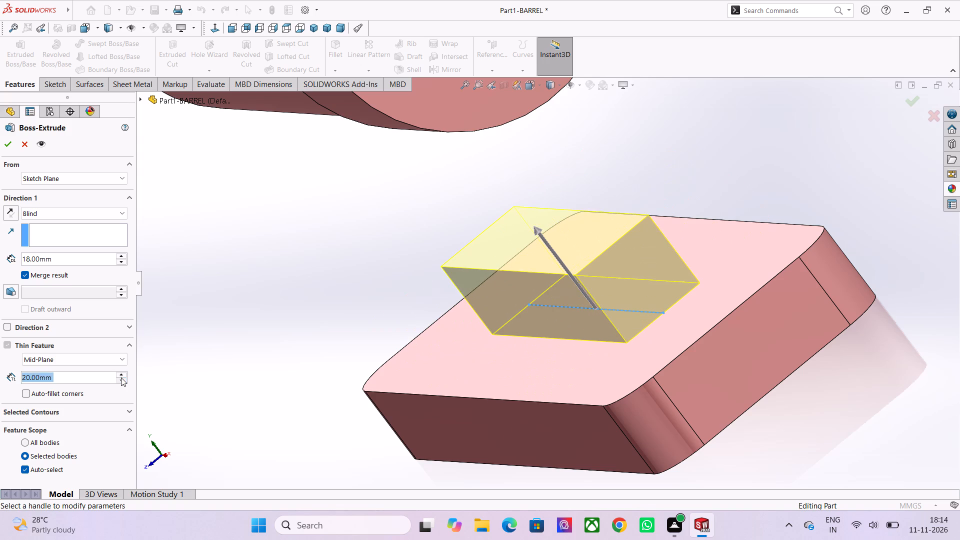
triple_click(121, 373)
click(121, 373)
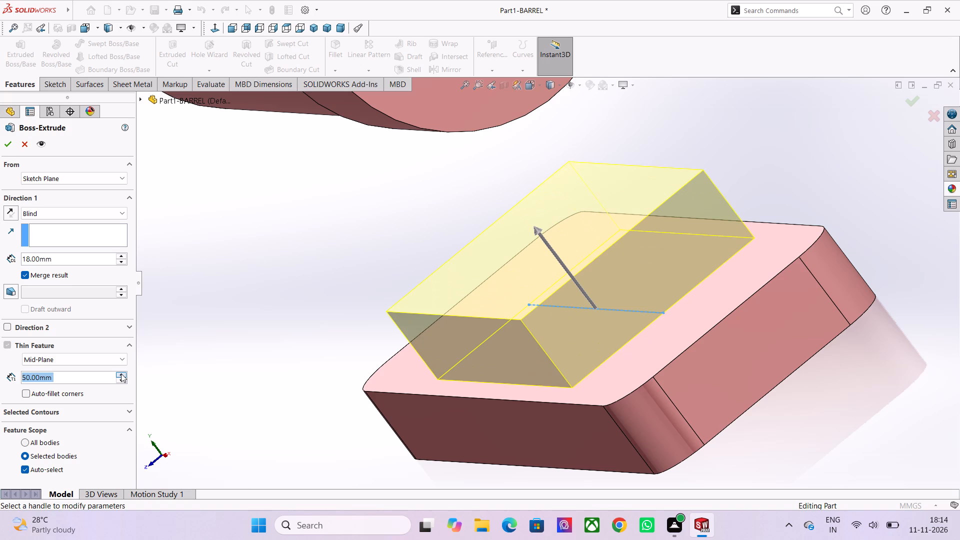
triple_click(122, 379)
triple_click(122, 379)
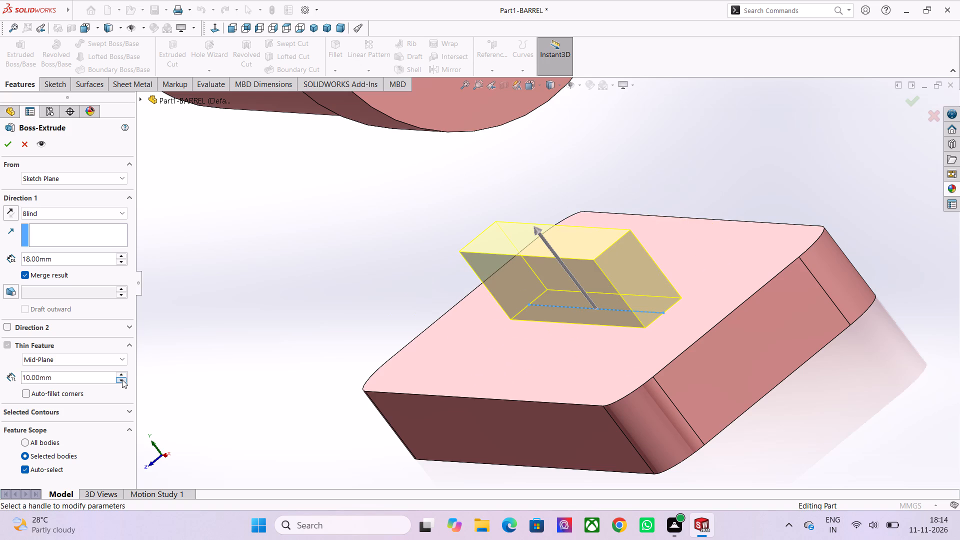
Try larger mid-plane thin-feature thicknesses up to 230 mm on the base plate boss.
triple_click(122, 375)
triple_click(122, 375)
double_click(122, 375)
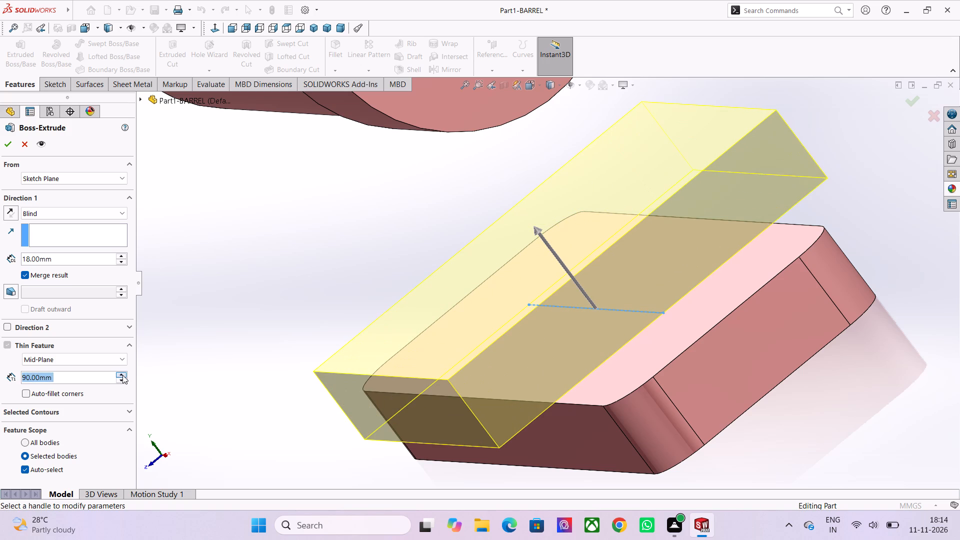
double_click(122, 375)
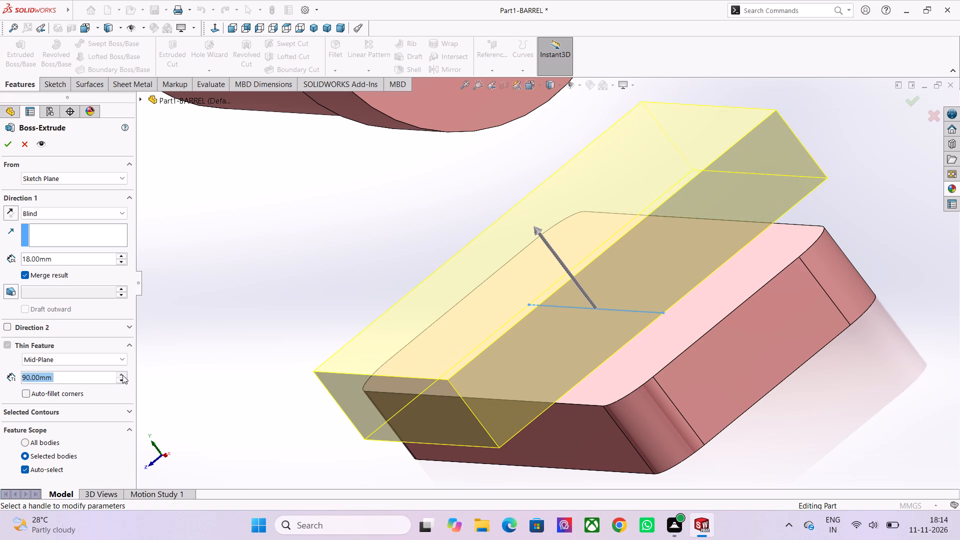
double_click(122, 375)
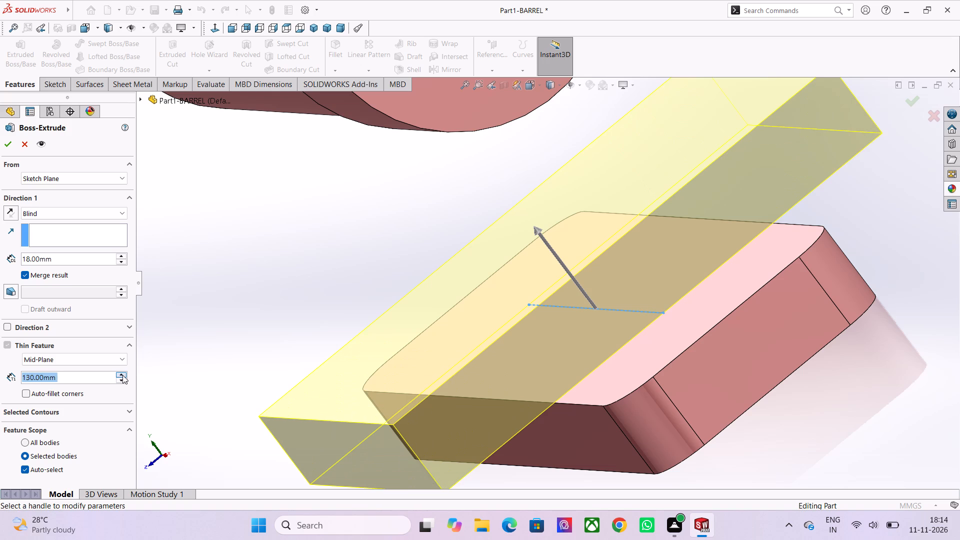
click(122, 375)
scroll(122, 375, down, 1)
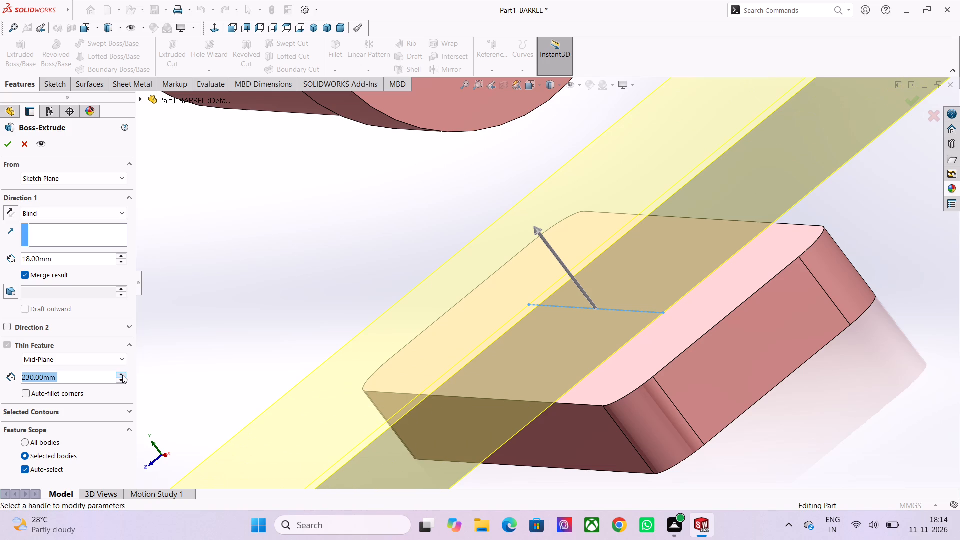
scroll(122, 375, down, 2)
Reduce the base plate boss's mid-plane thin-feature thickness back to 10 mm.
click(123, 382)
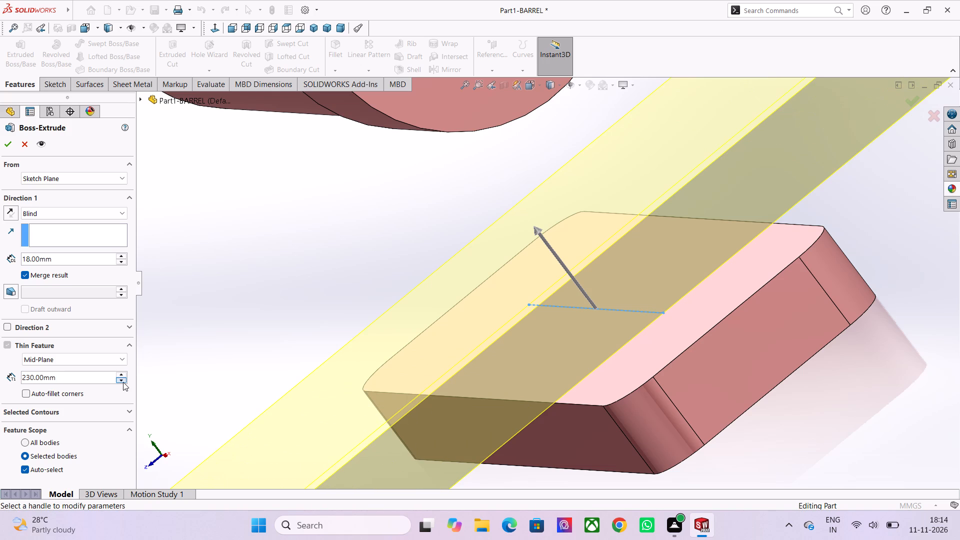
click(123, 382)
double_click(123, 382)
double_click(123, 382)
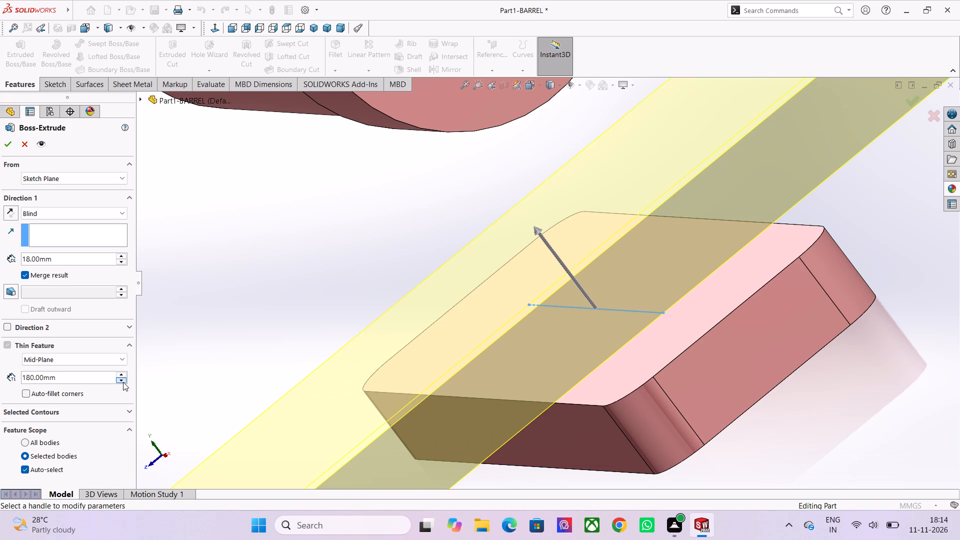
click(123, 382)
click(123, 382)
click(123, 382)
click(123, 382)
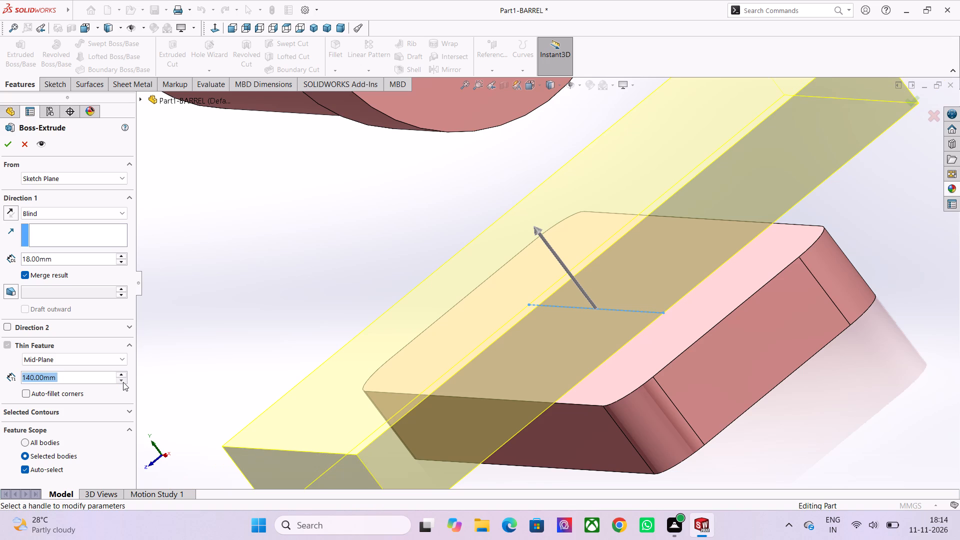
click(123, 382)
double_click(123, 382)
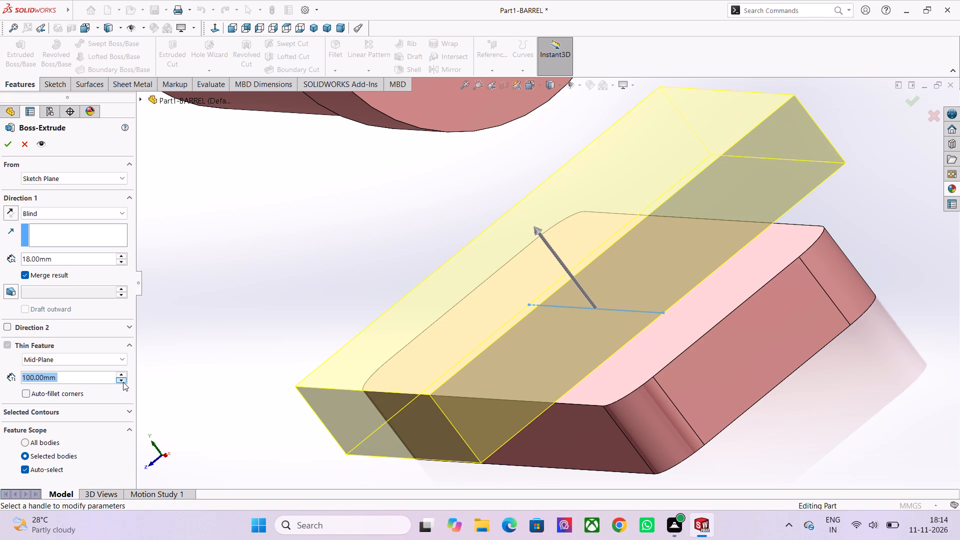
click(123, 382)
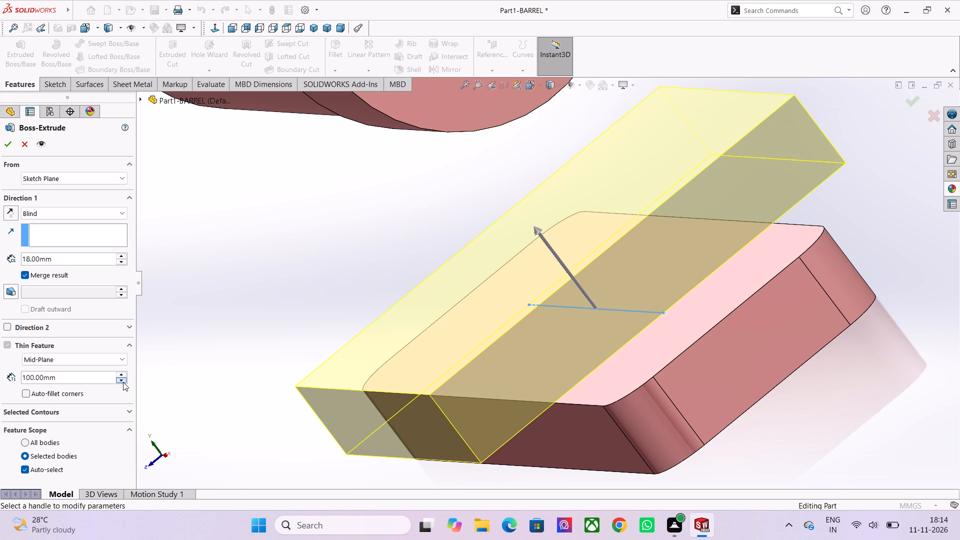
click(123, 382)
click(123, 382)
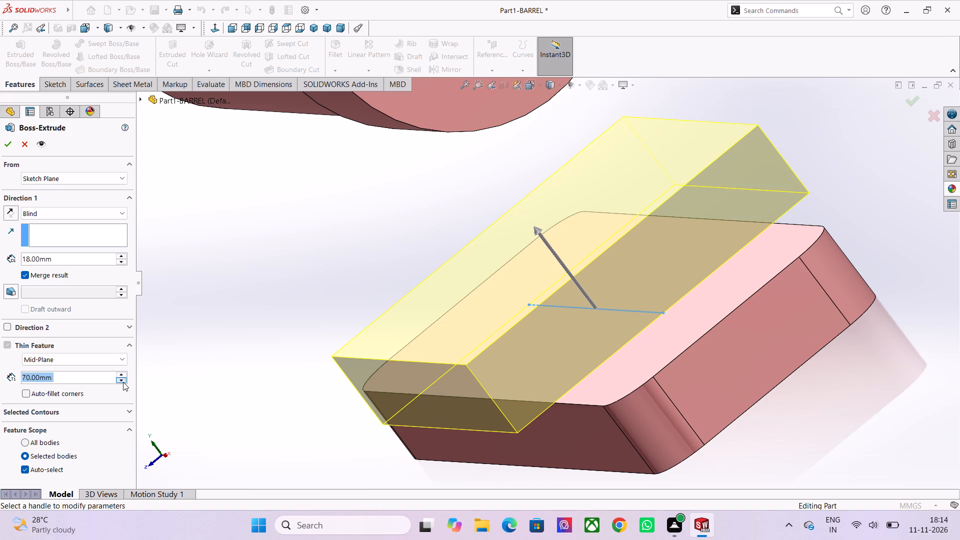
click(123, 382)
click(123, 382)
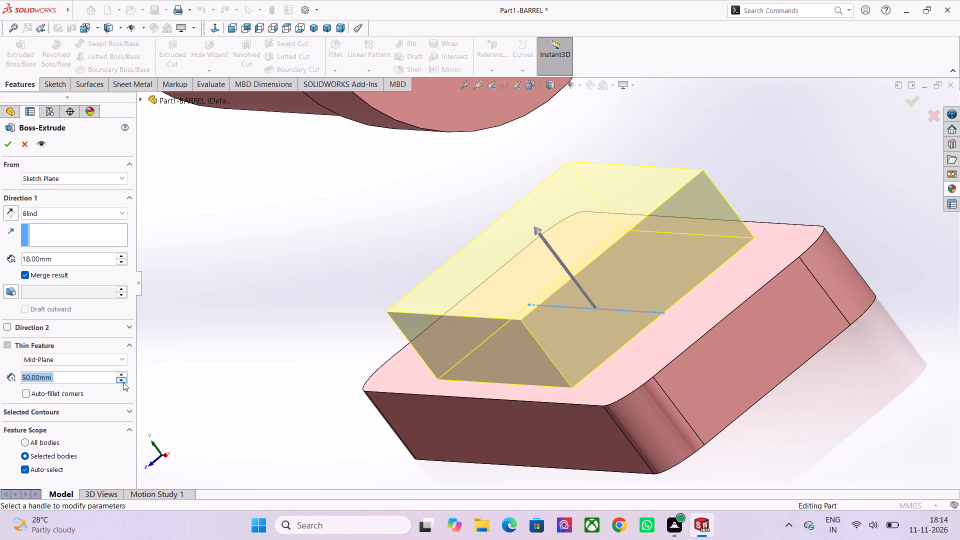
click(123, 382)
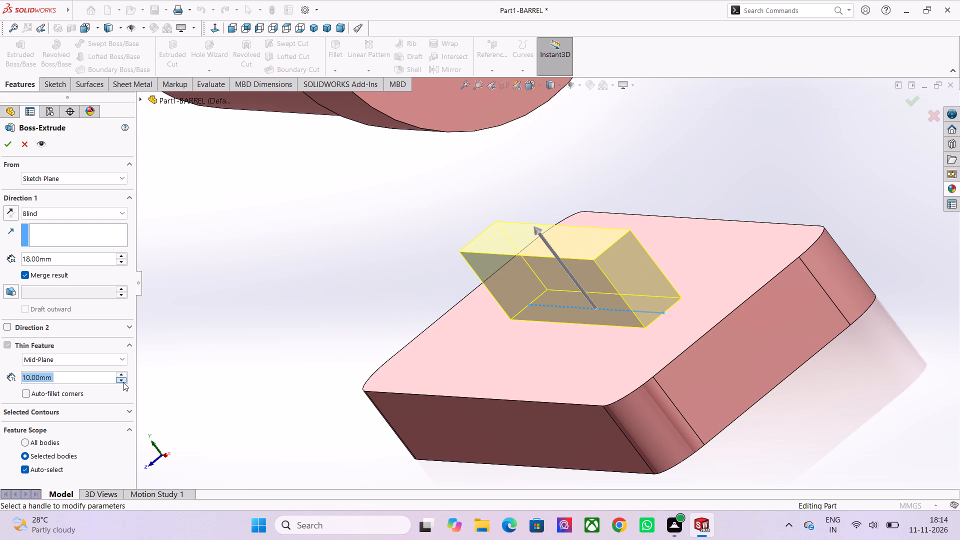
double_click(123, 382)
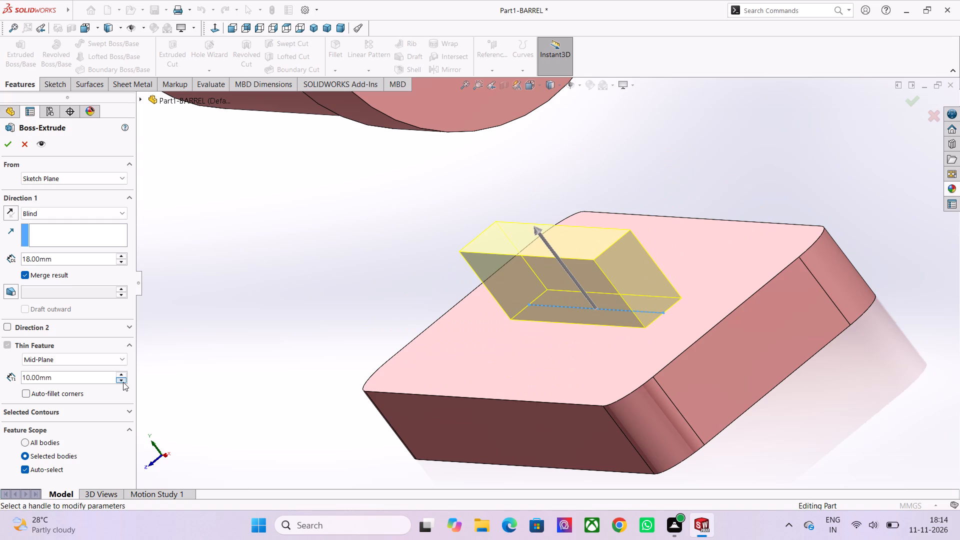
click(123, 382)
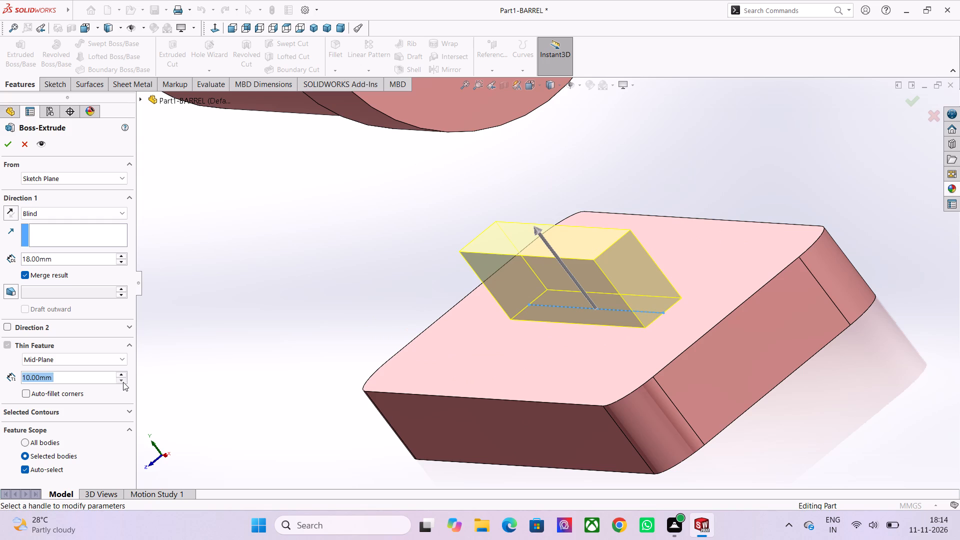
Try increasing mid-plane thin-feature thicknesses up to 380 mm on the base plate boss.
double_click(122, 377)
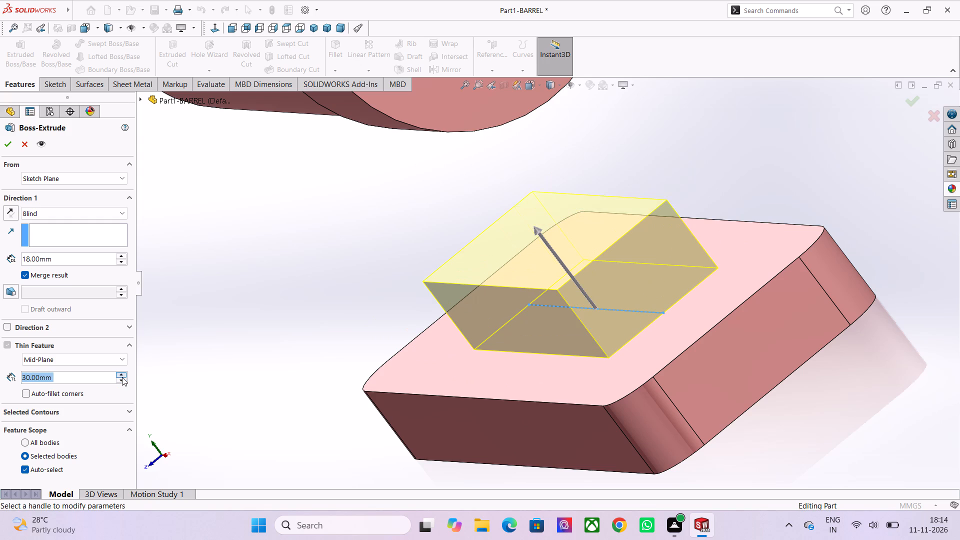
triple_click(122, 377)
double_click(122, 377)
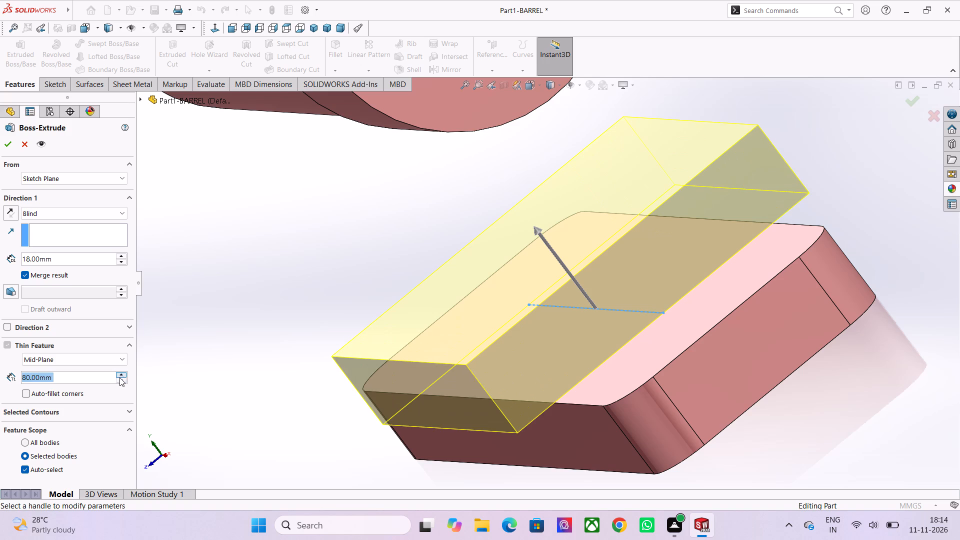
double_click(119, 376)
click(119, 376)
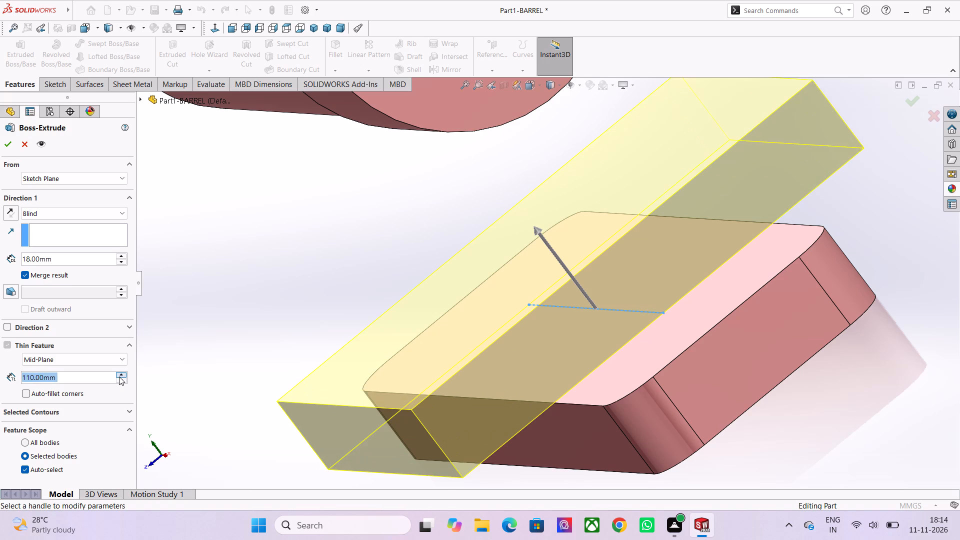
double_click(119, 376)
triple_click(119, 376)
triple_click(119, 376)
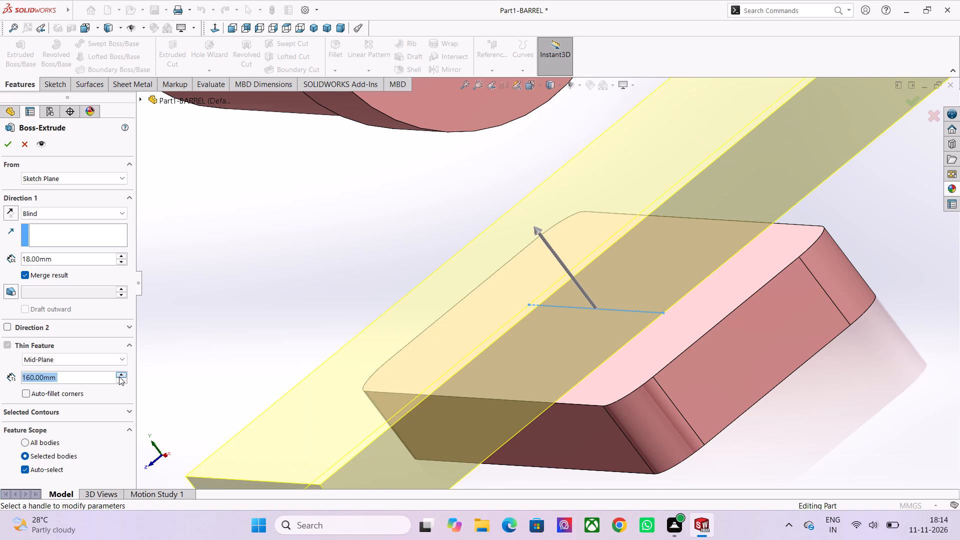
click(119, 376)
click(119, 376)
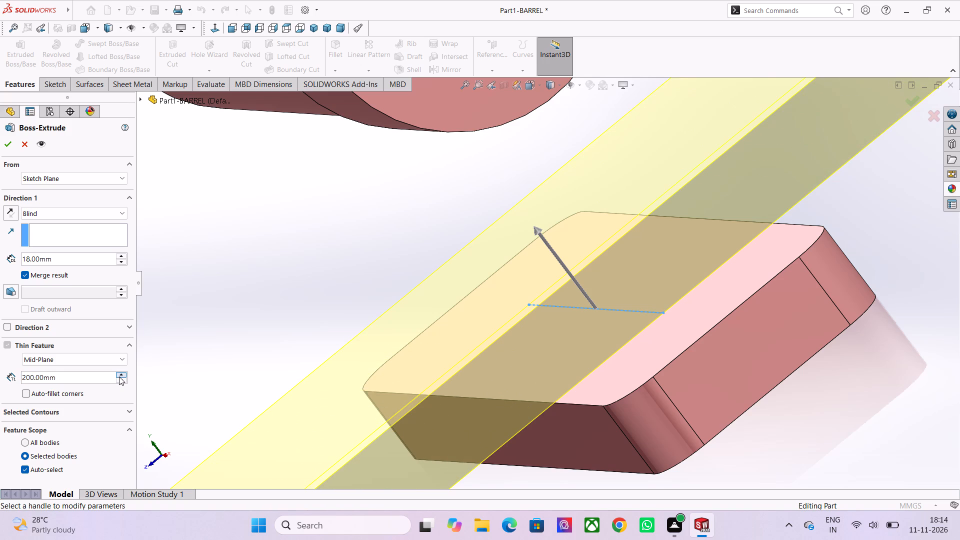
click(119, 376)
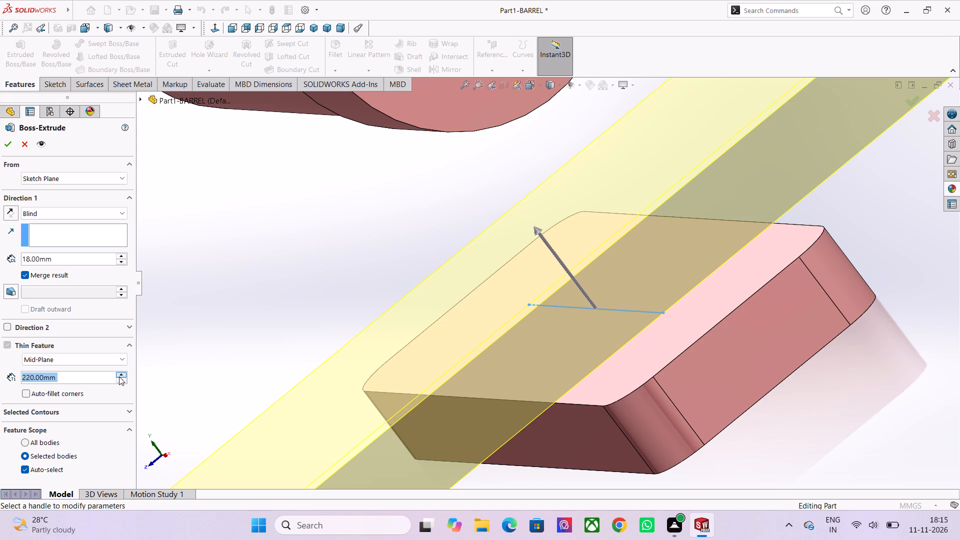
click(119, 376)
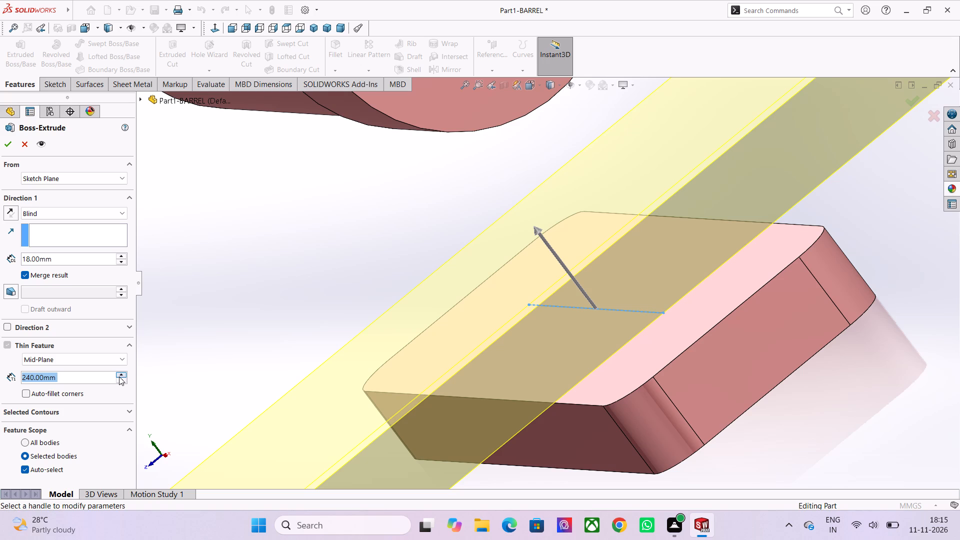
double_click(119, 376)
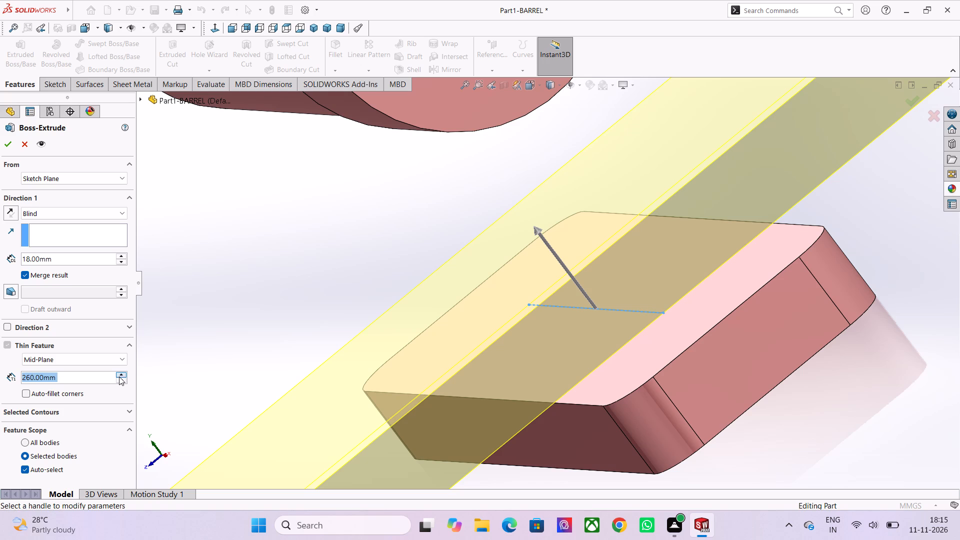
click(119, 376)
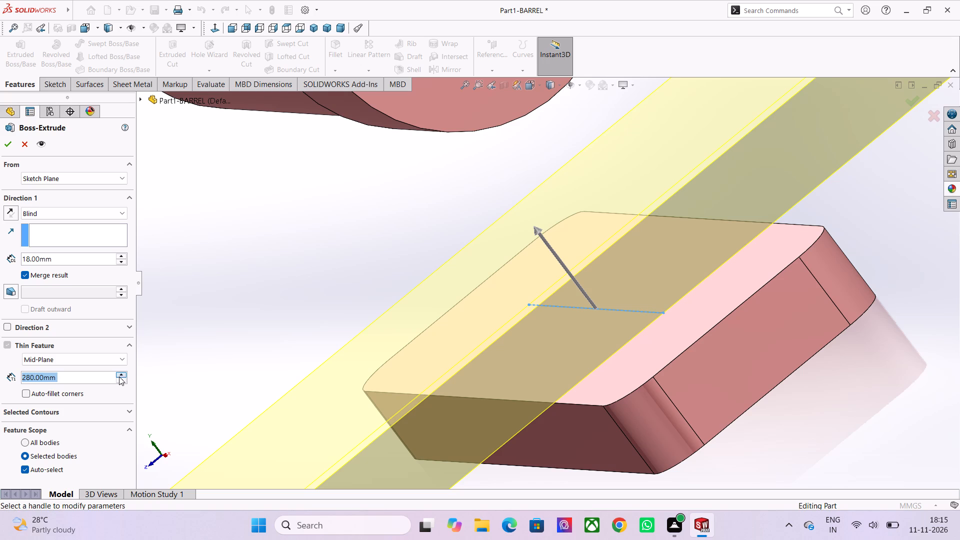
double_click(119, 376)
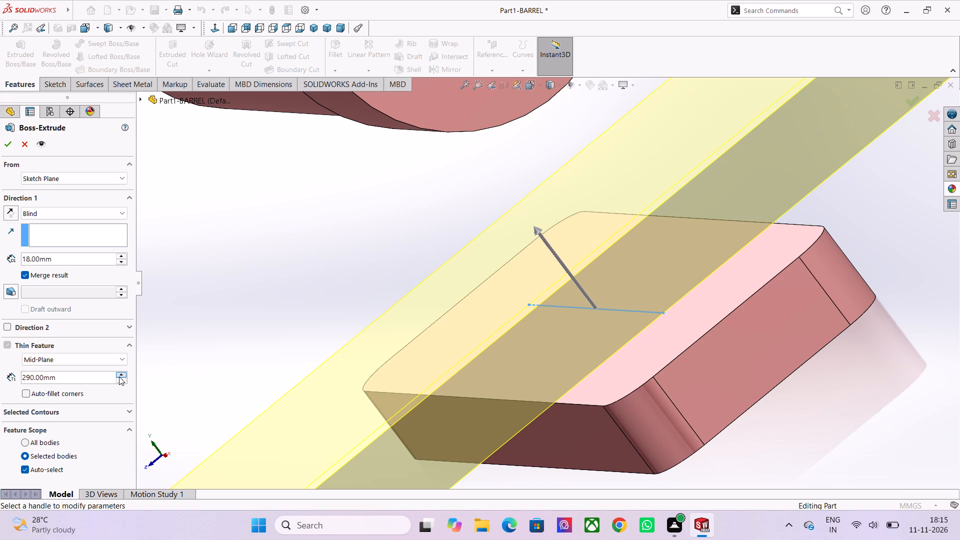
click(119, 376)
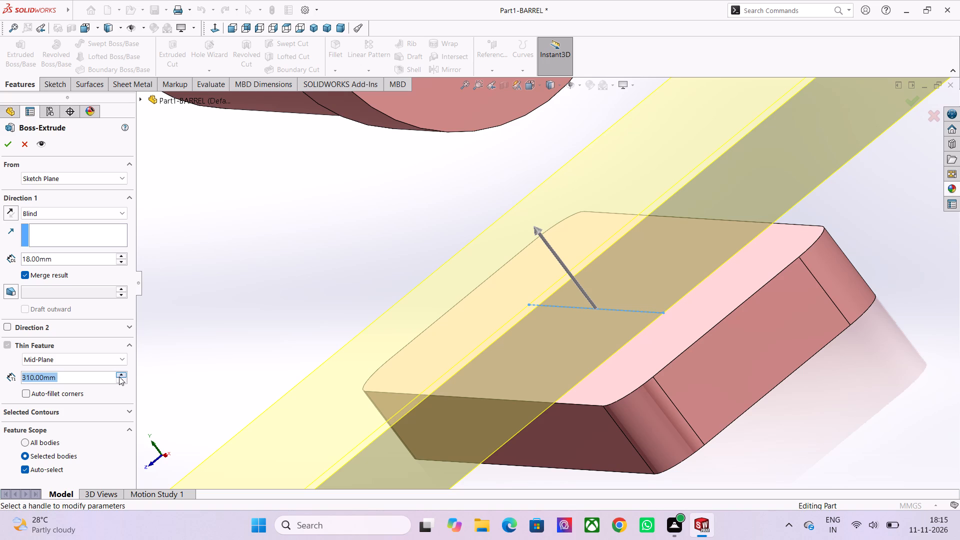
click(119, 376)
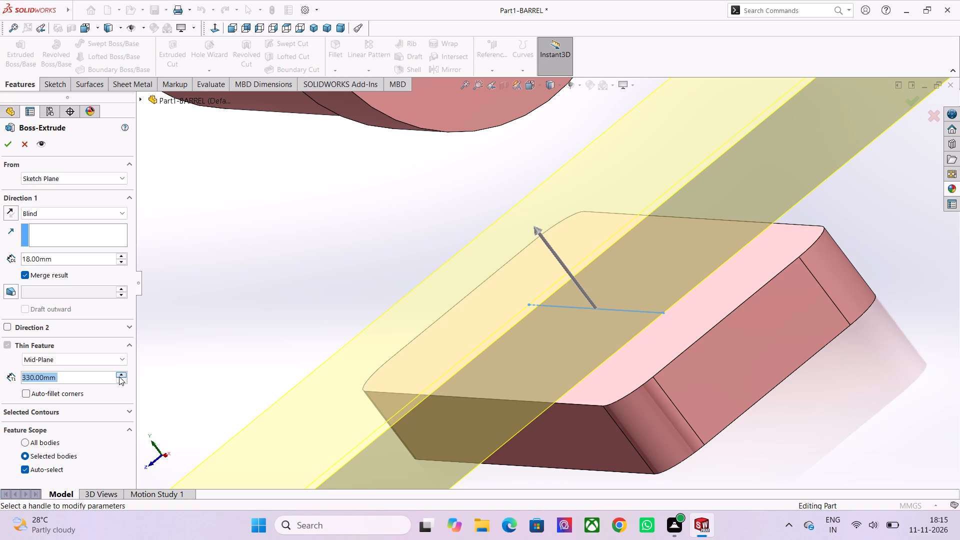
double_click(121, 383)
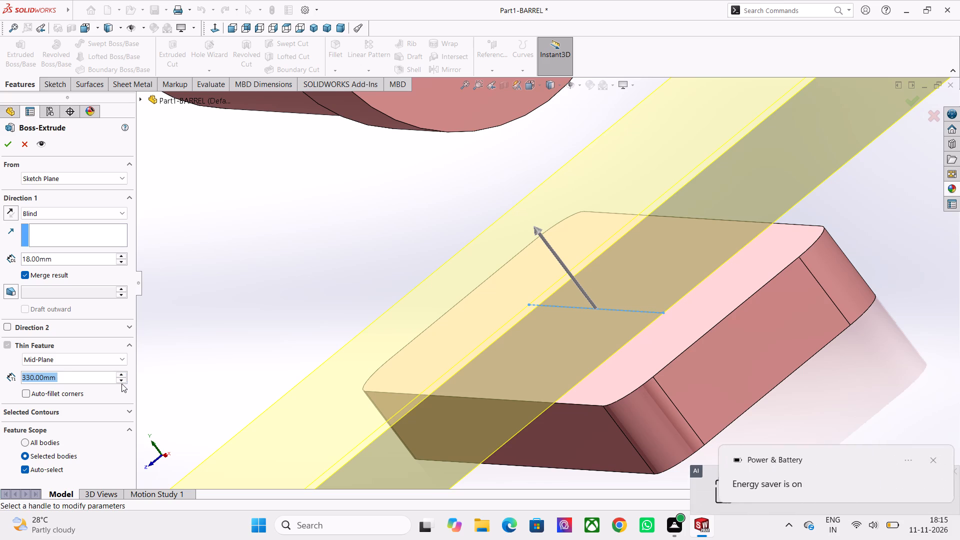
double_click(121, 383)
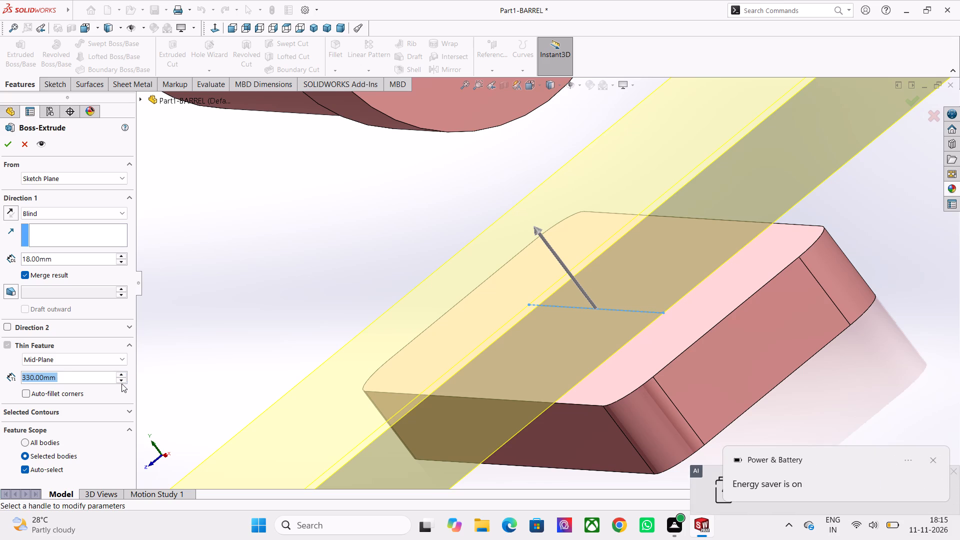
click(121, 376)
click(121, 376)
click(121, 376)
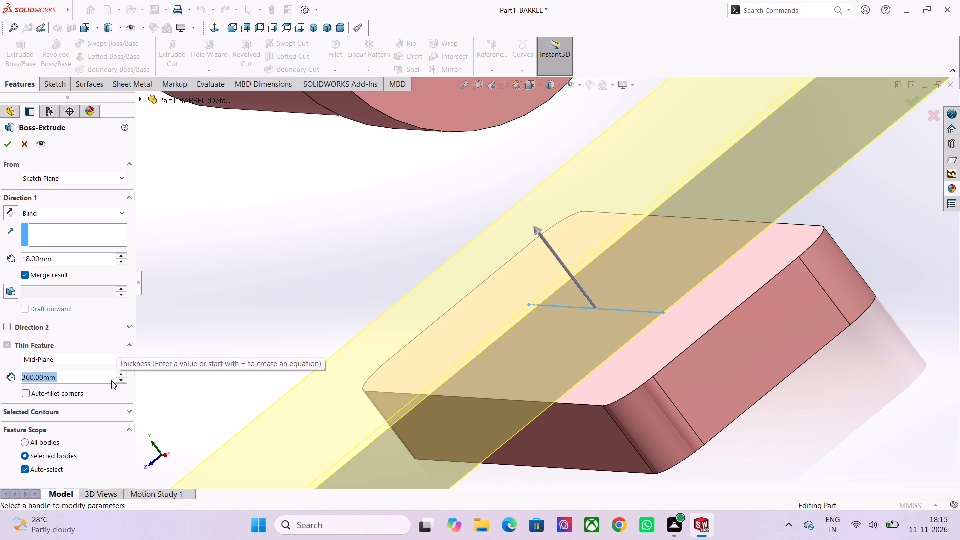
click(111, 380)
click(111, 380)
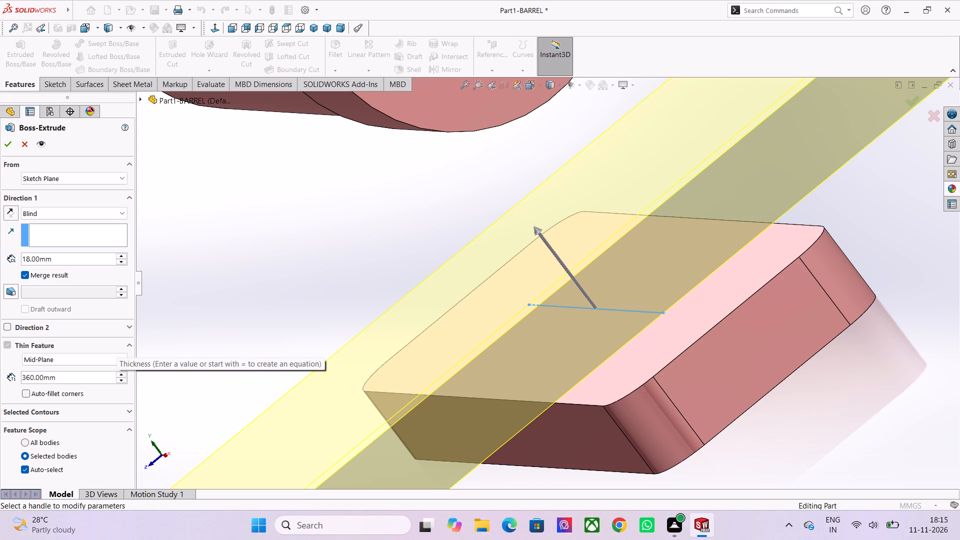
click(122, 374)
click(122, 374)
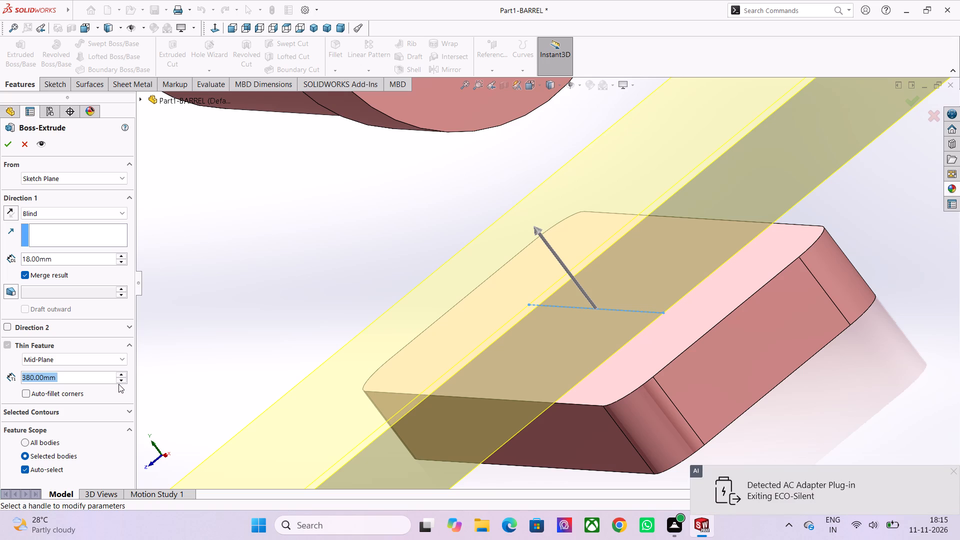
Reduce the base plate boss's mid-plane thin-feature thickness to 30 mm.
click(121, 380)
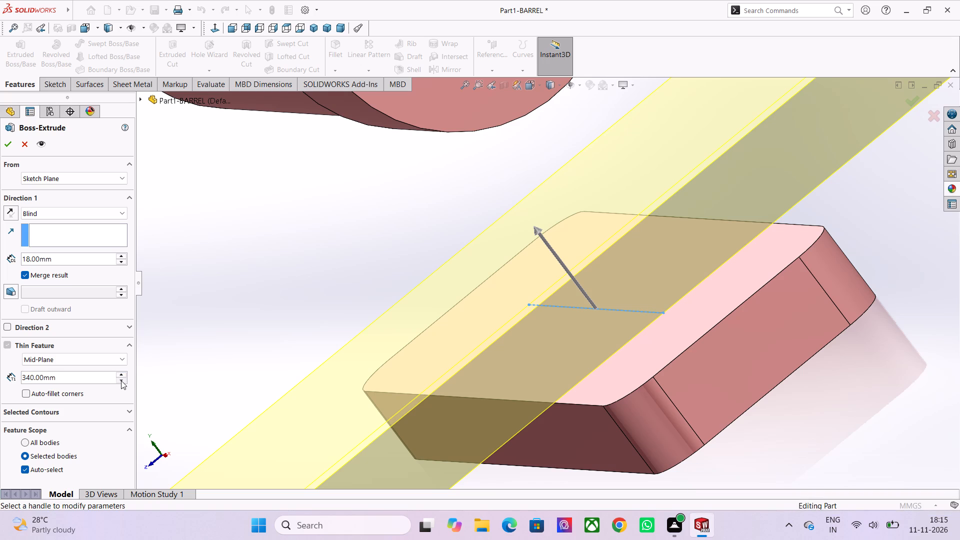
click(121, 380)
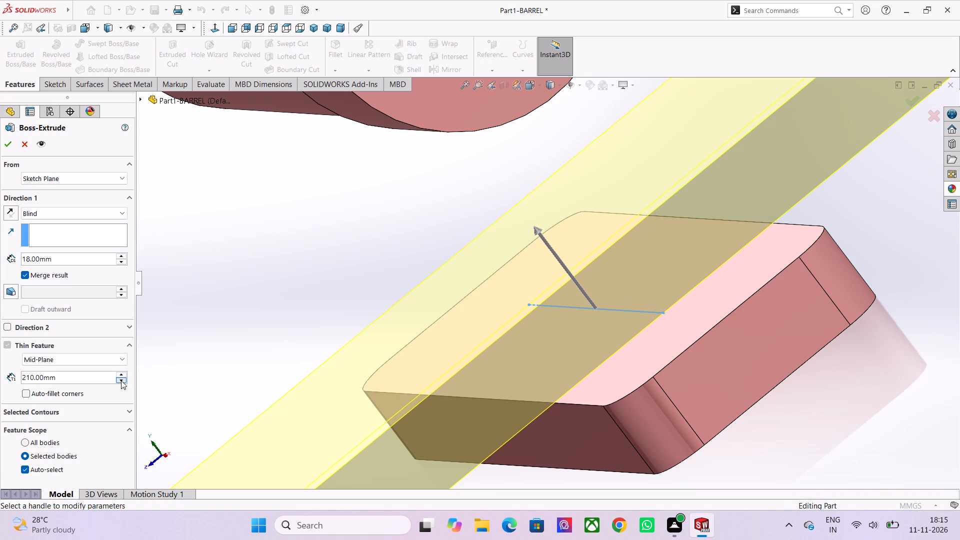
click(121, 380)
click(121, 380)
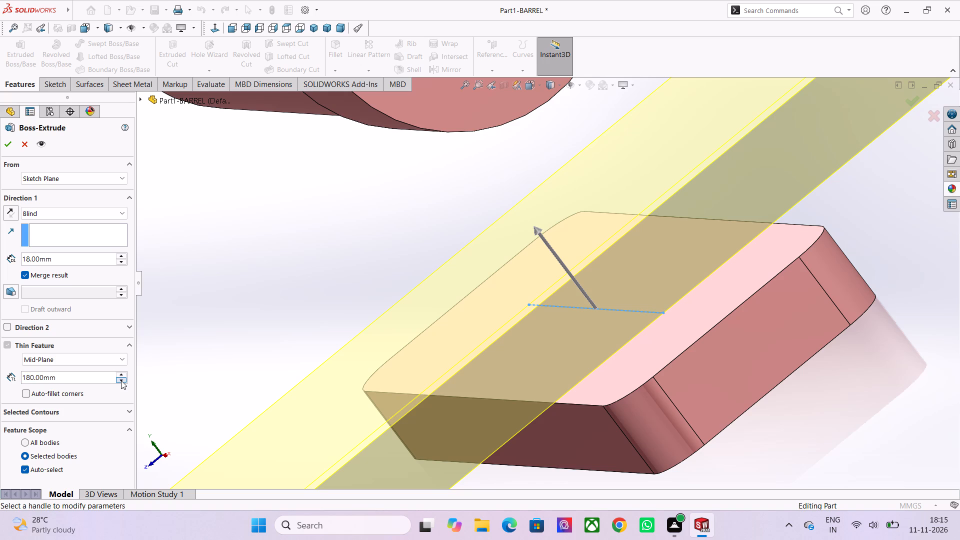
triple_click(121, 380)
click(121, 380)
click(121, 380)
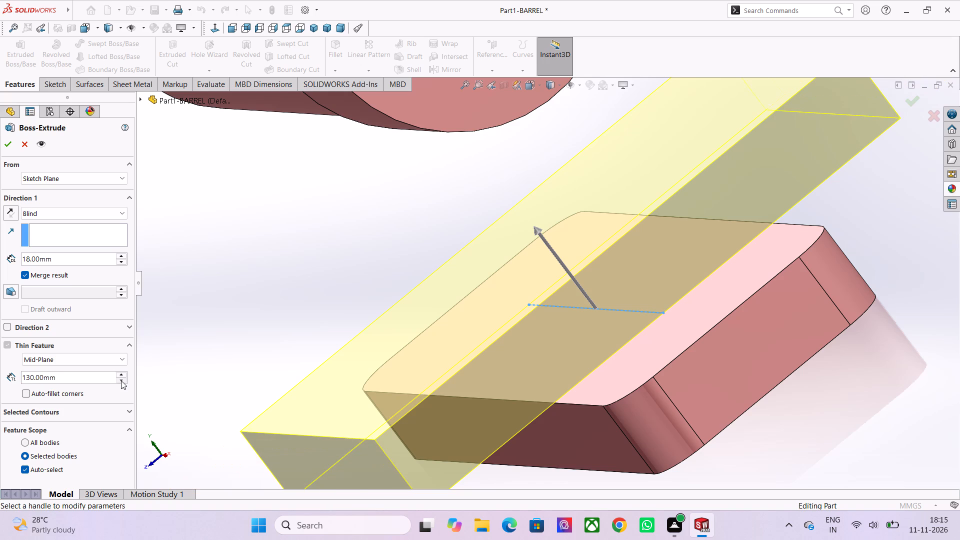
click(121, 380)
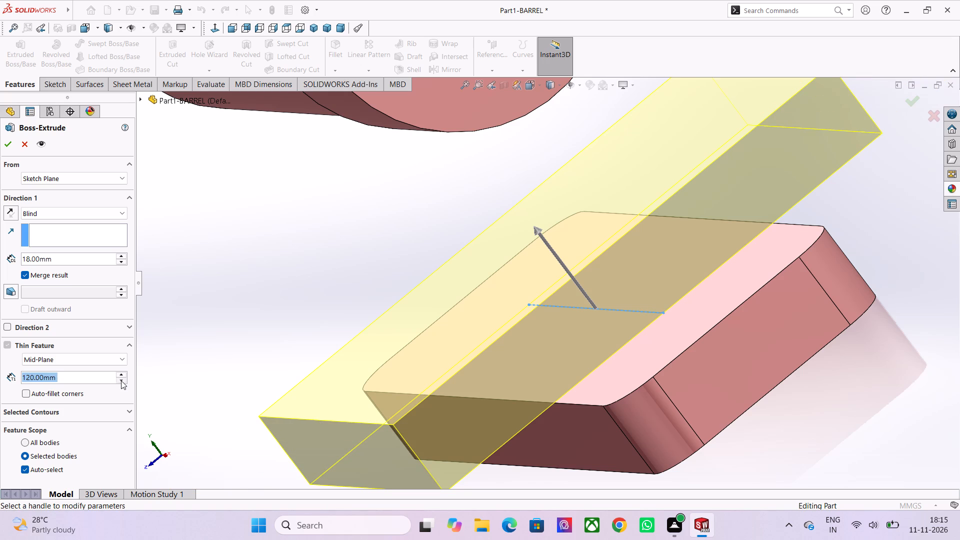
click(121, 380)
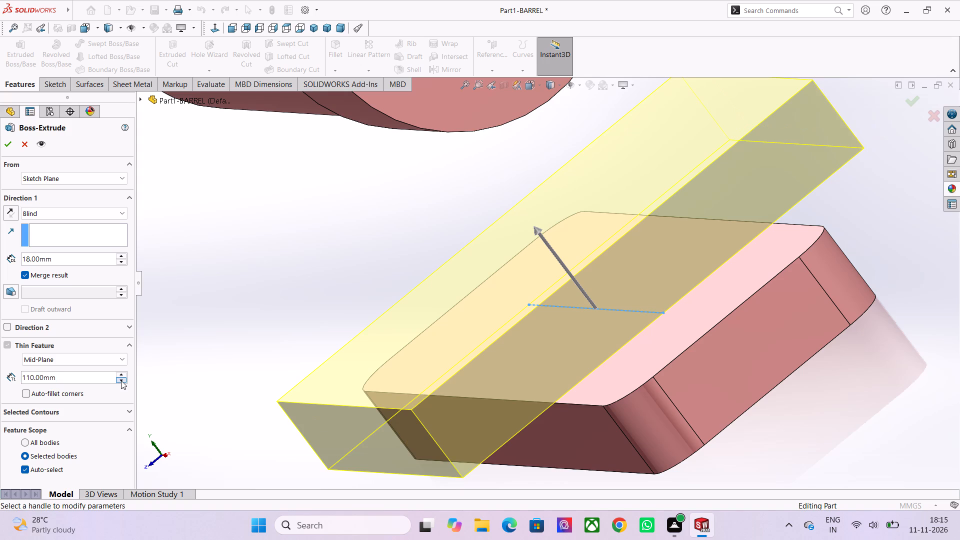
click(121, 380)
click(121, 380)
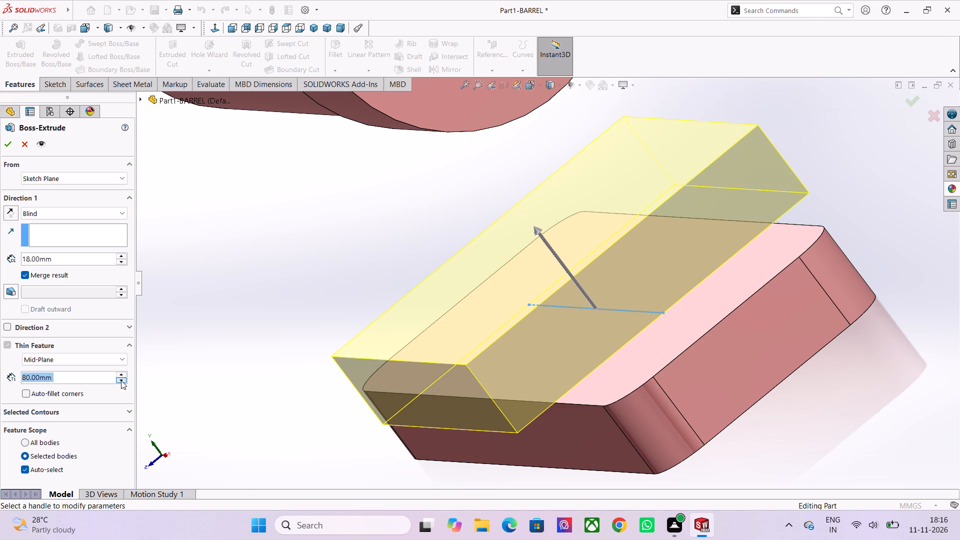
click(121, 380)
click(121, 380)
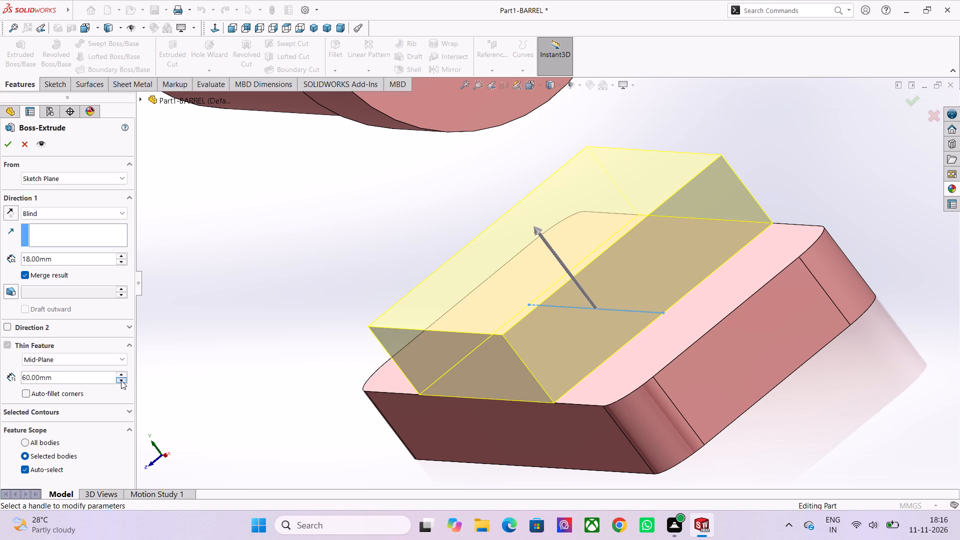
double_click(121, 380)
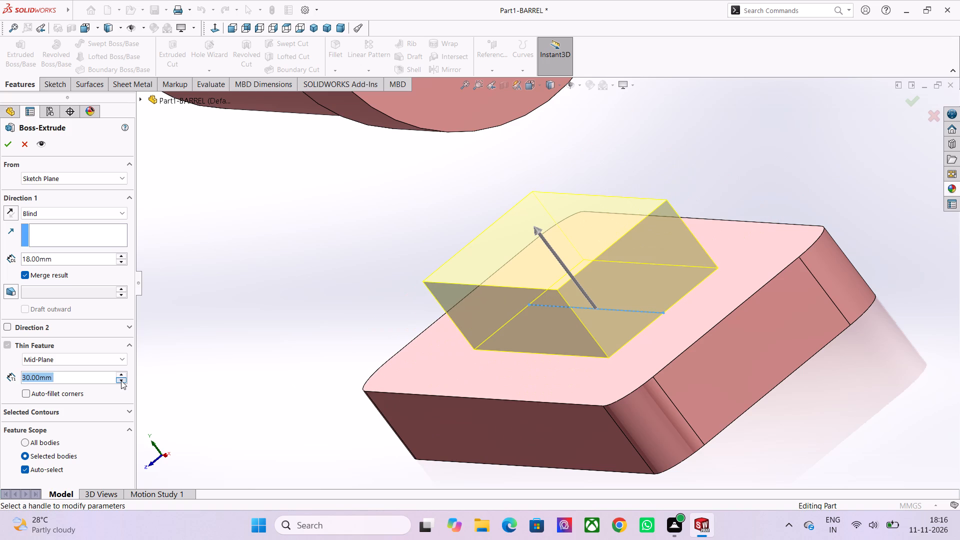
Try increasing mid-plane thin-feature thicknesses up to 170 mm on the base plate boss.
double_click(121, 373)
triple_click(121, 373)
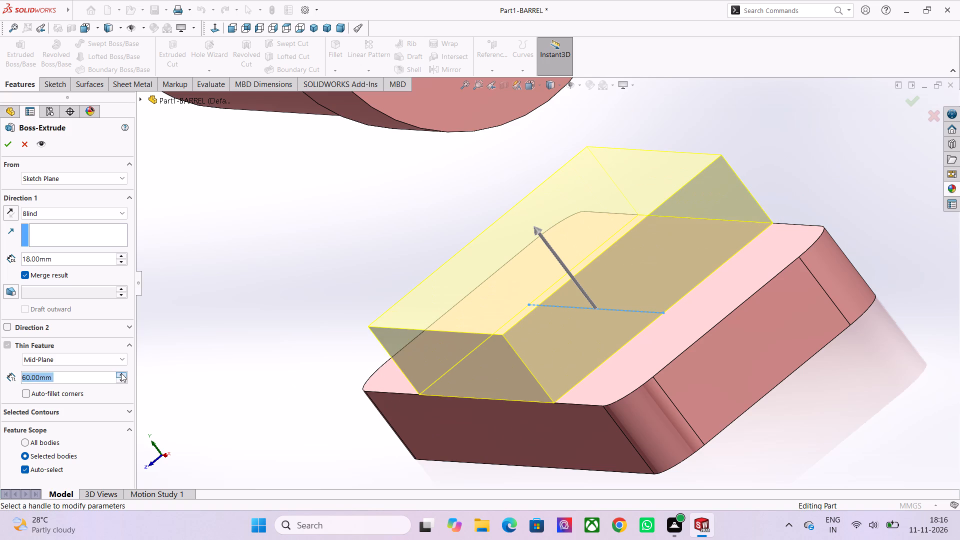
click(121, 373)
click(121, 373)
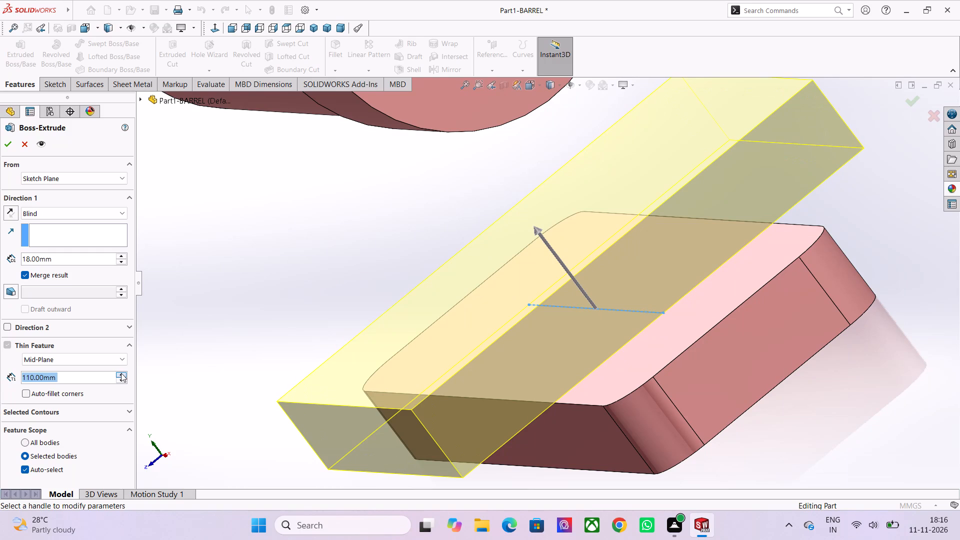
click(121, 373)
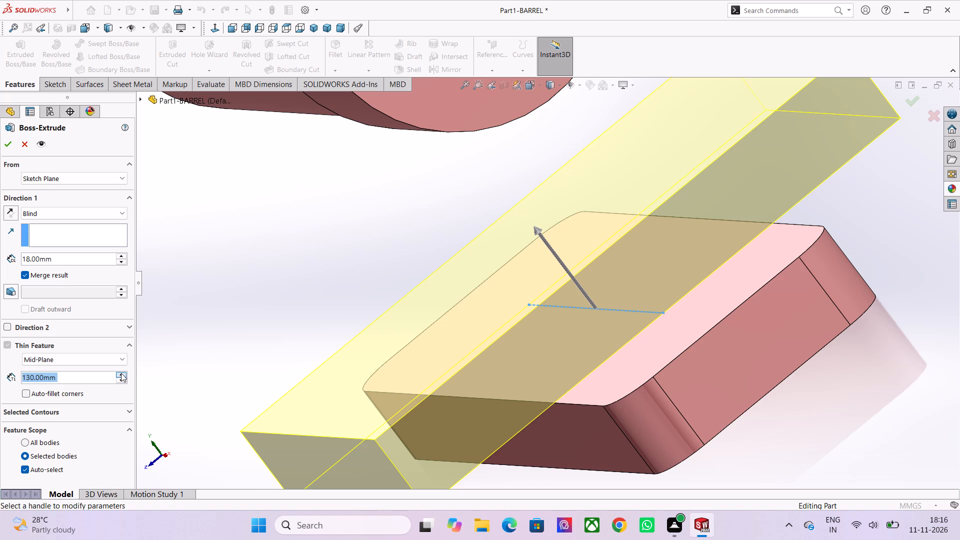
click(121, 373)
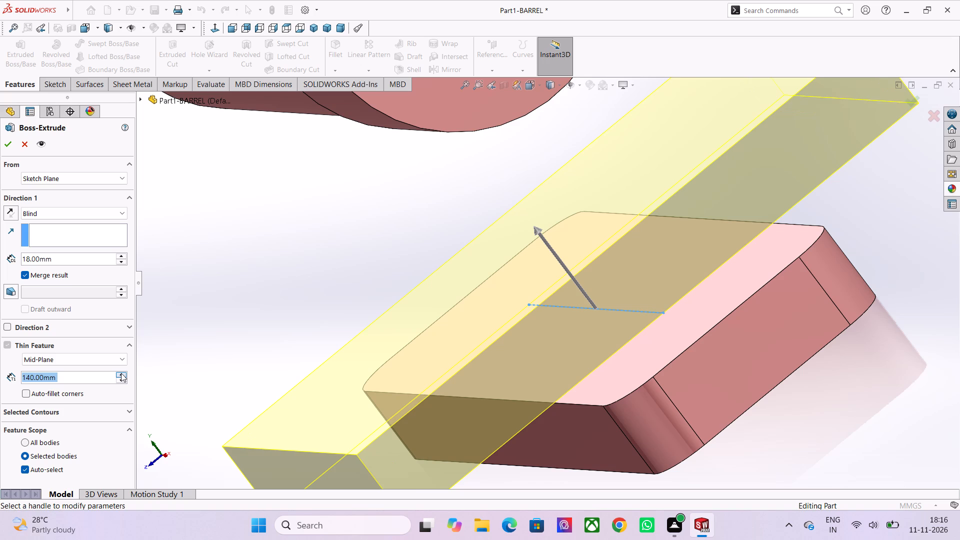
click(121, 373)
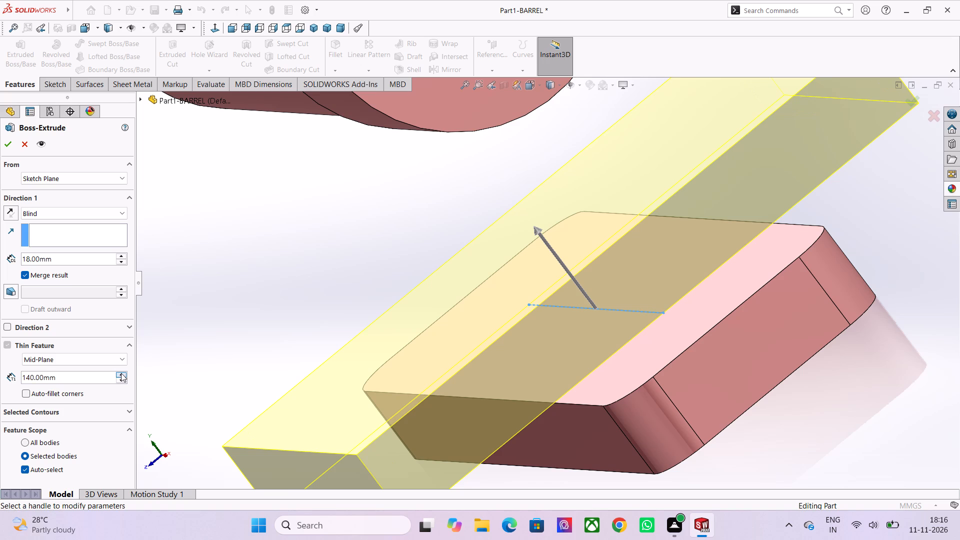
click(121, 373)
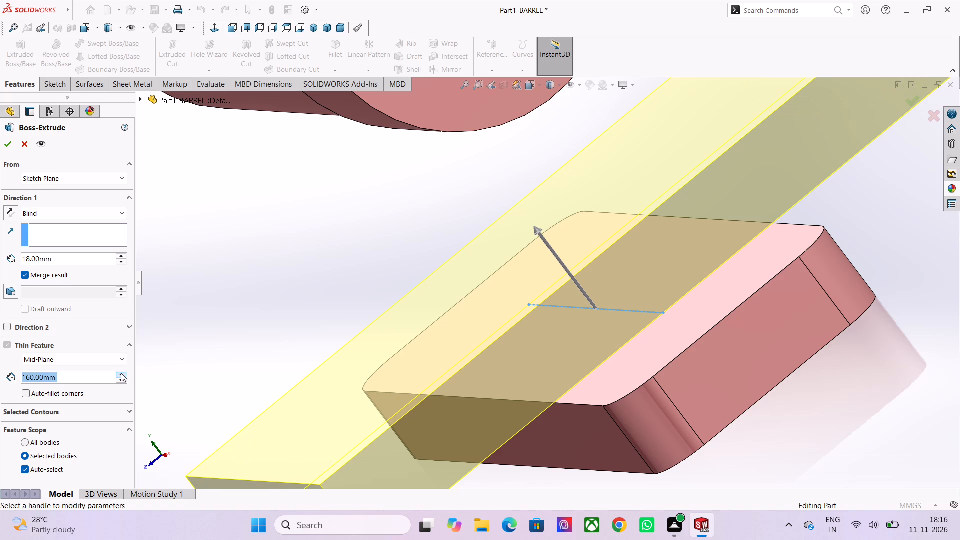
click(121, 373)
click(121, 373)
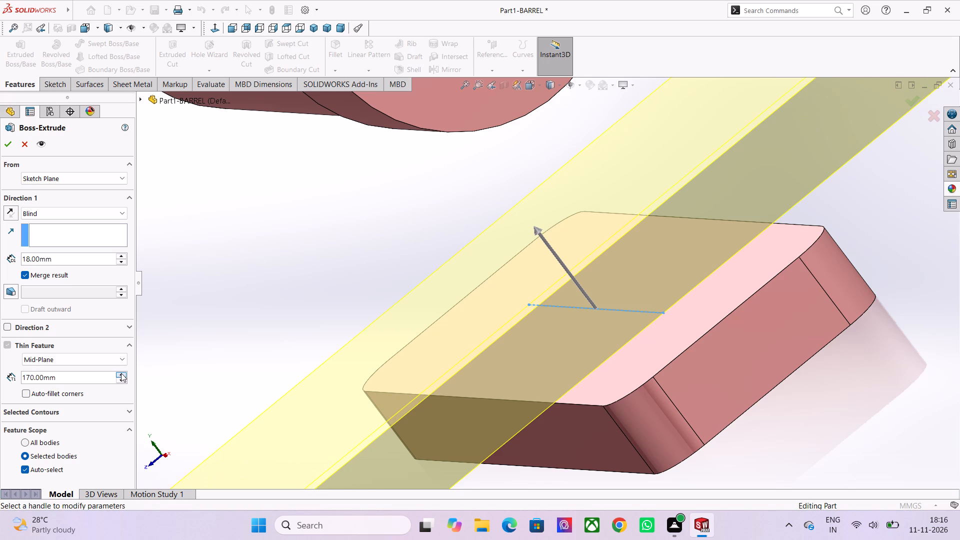
Reduce the base plate boss's mid-plane thin-feature thickness to 20 mm.
triple_click(121, 382)
triple_click(121, 382)
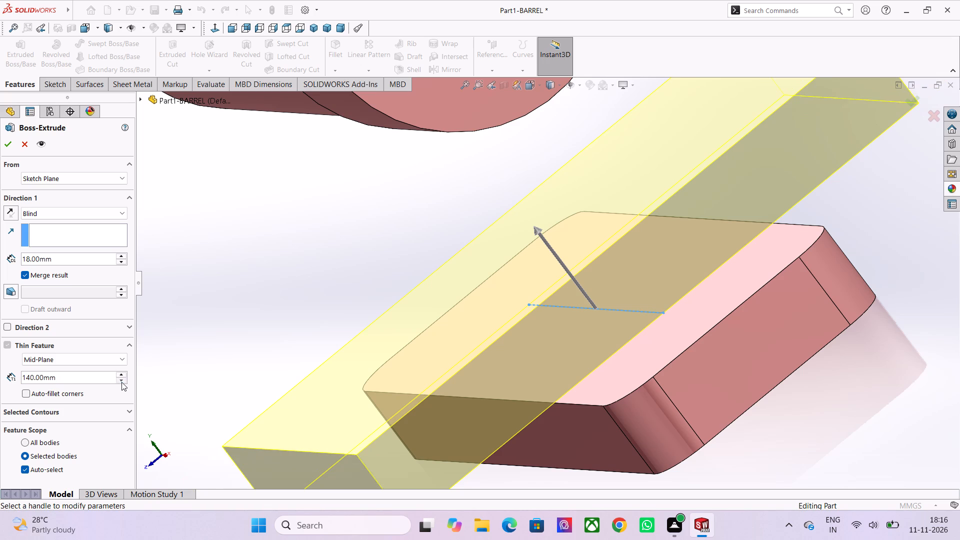
click(121, 382)
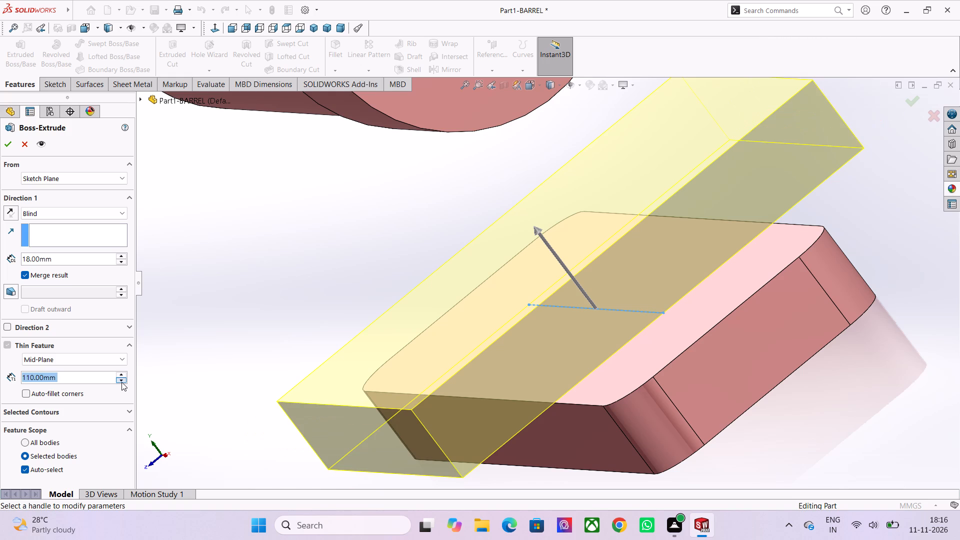
triple_click(121, 382)
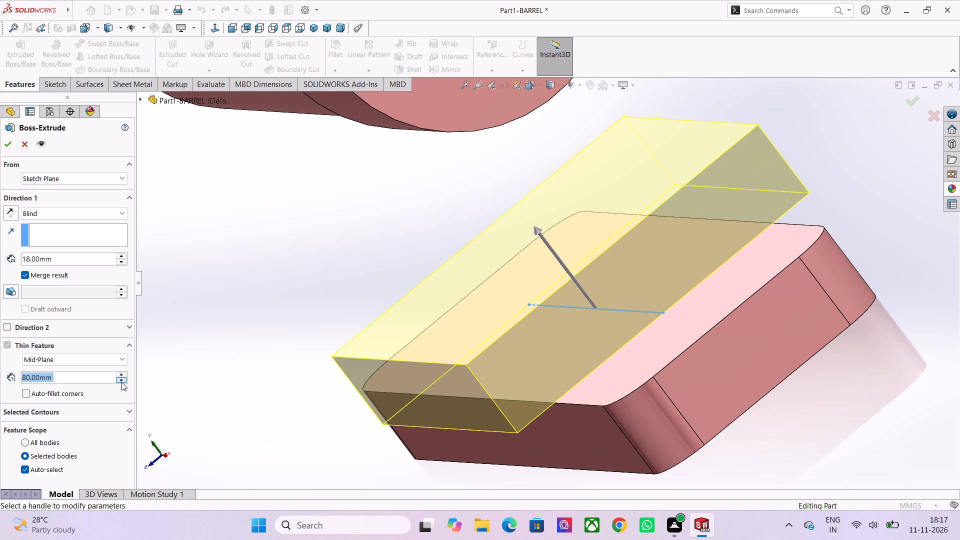
click(121, 382)
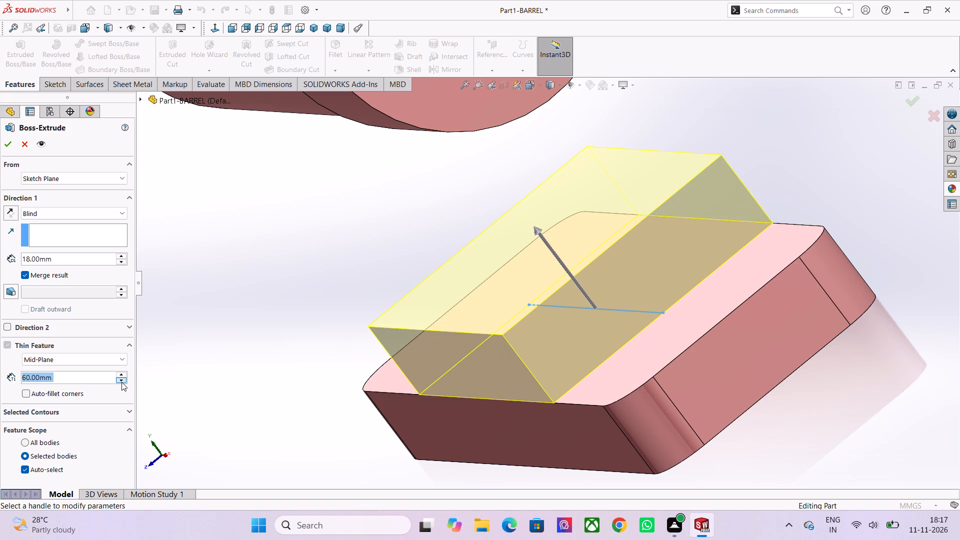
double_click(121, 382)
double_click(121, 382)
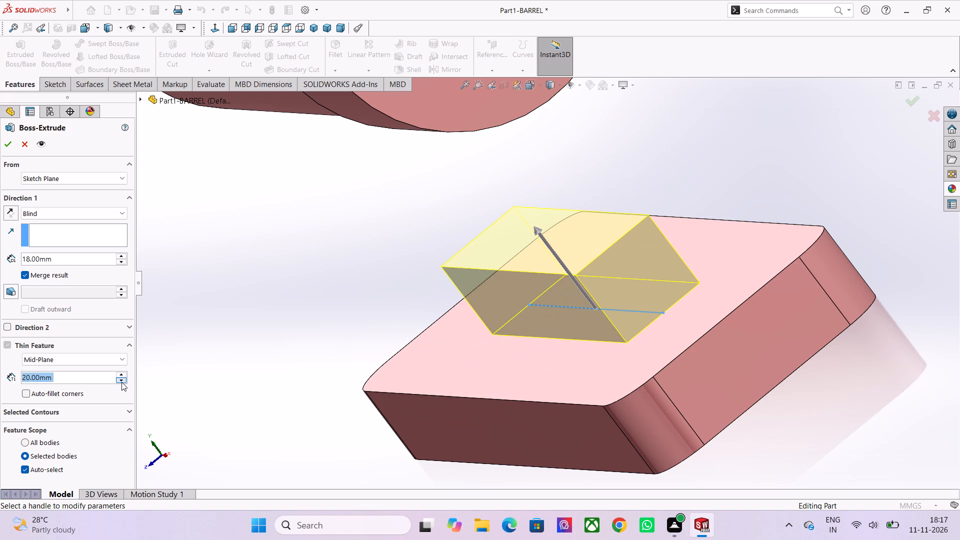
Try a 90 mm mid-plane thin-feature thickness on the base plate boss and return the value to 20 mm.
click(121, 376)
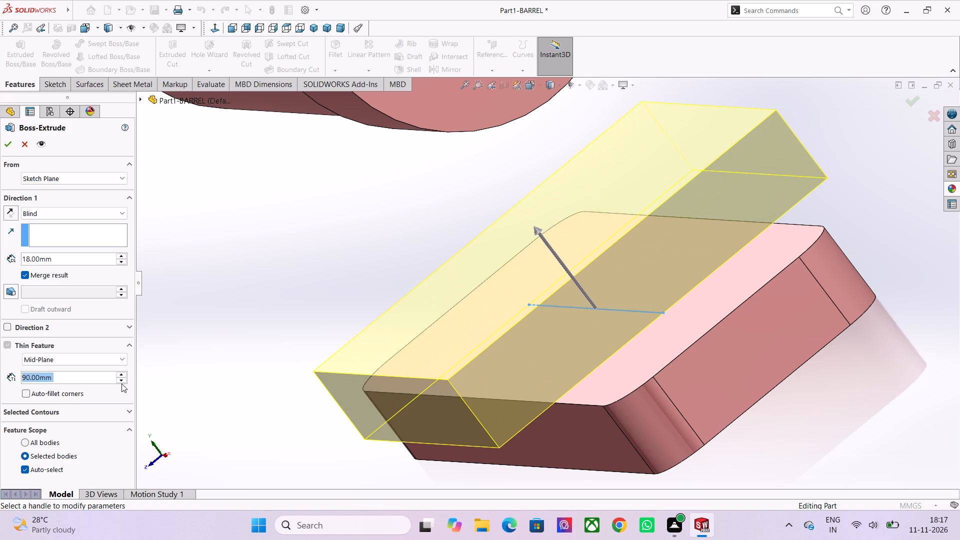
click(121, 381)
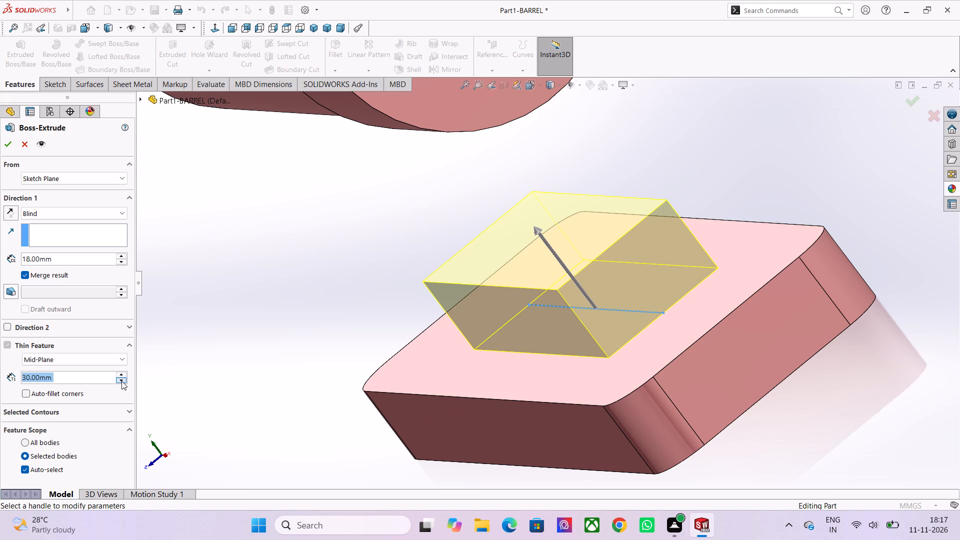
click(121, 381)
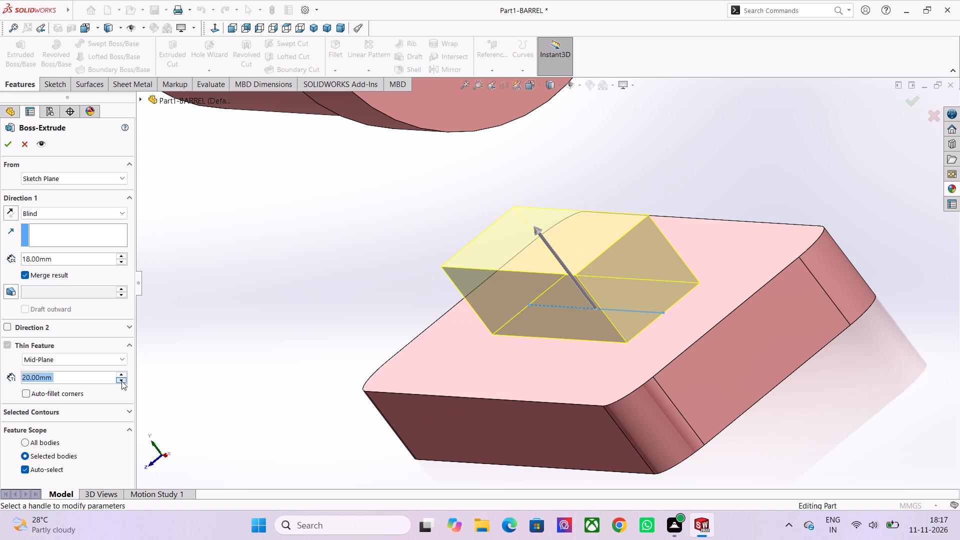
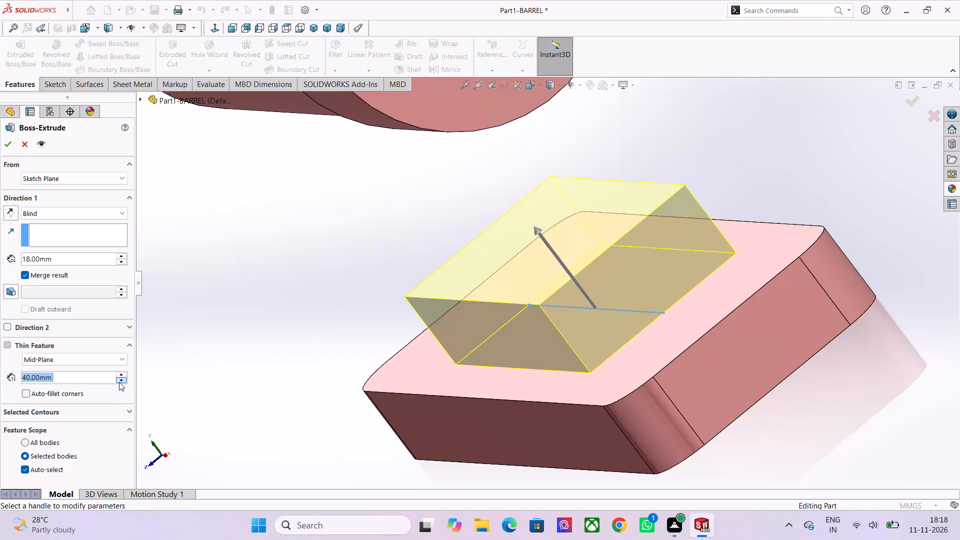
Reduce the boss's mid-plane thin-feature thickness to 10 mm and extrude it from the base plate to the barrel using Up To Next.
triple_click(119, 379)
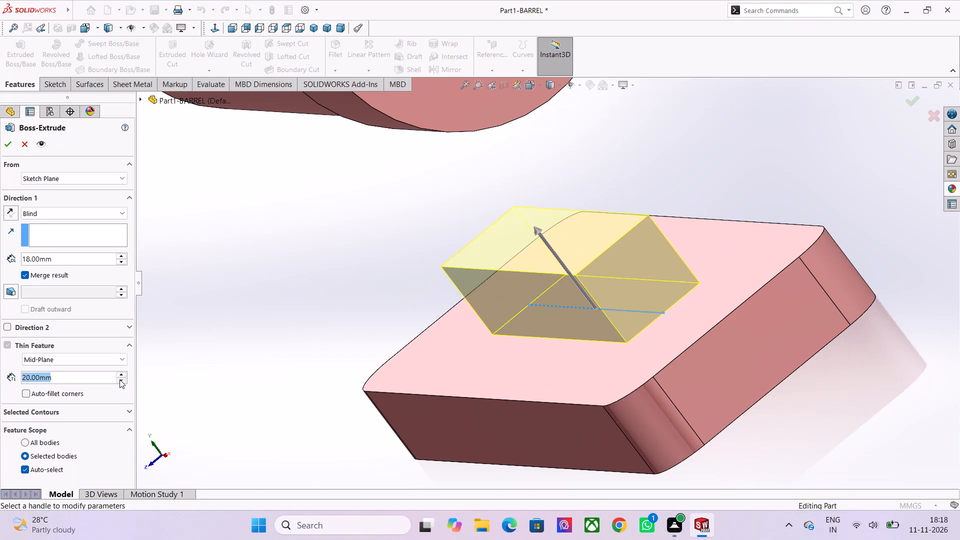
double_click(119, 379)
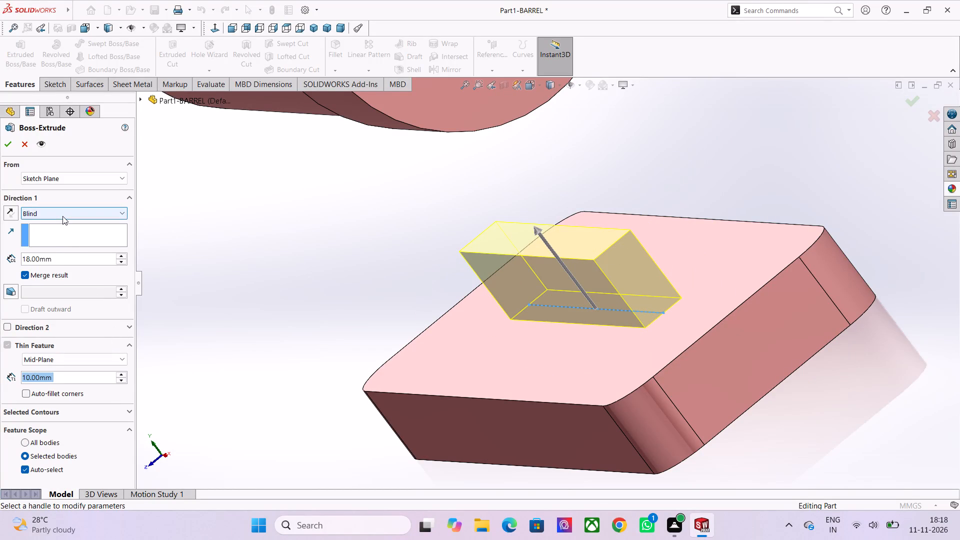
click(62, 216)
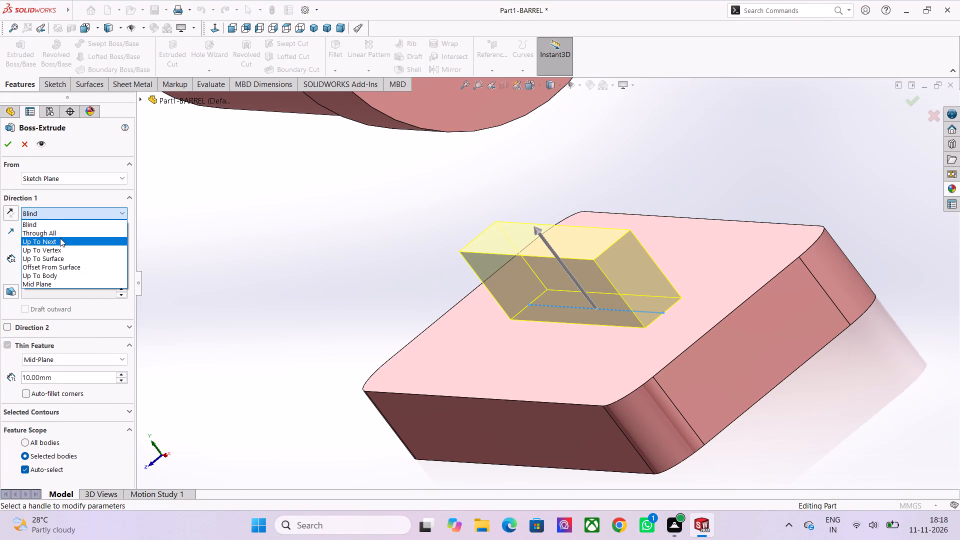
click(60, 238)
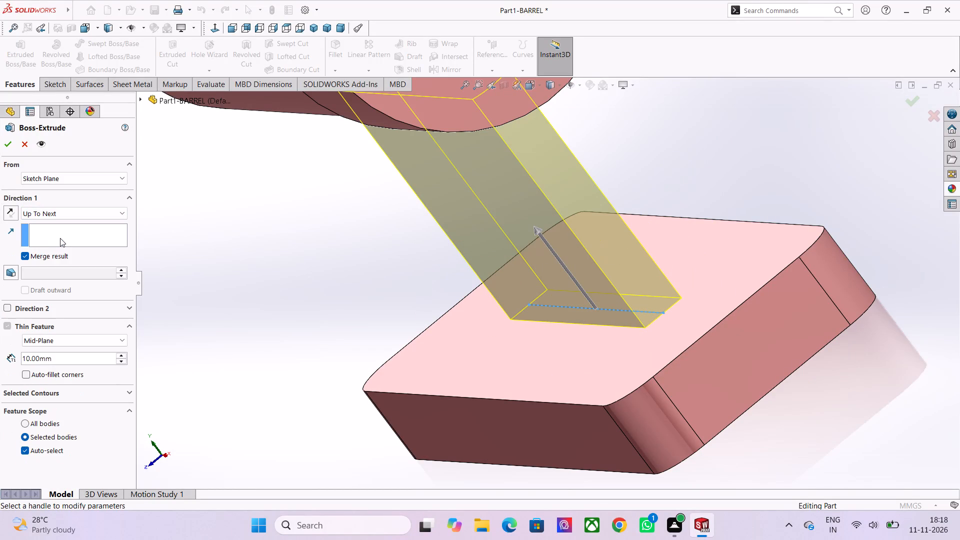
scroll(60, 238, down, 1)
scroll(293, 219, down, 2)
scroll(366, 239, down, 2)
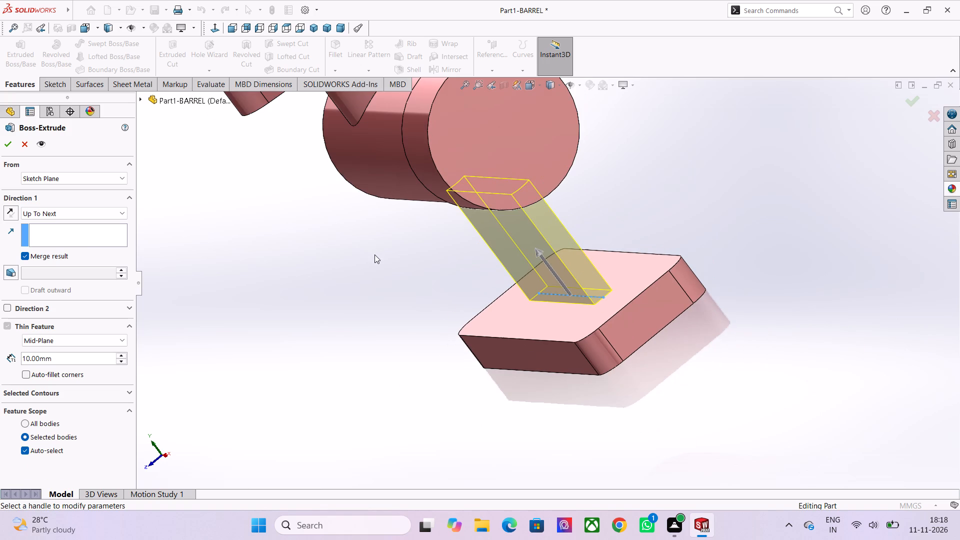
middle_drag(384, 267, 421, 179)
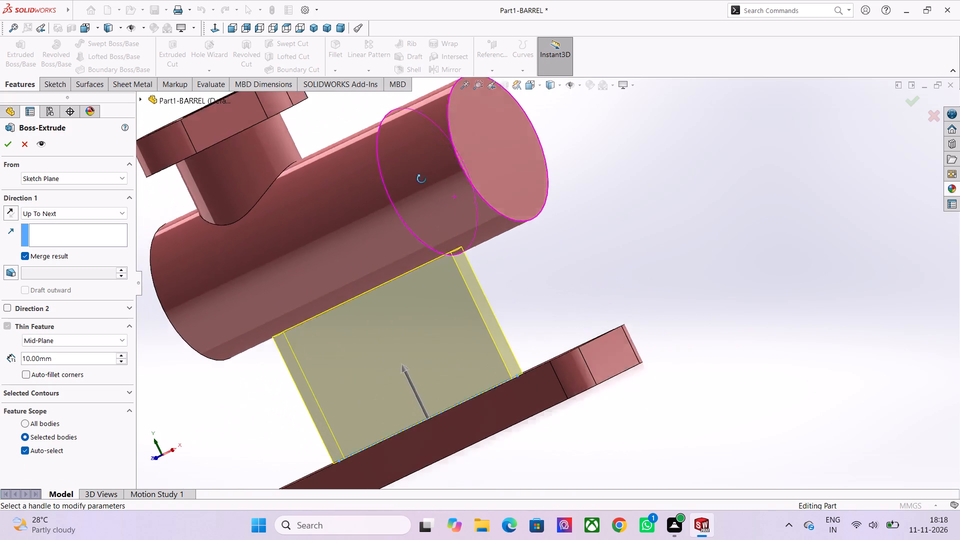
middle_drag(421, 179, 421, 203)
scroll(421, 203, down, 2)
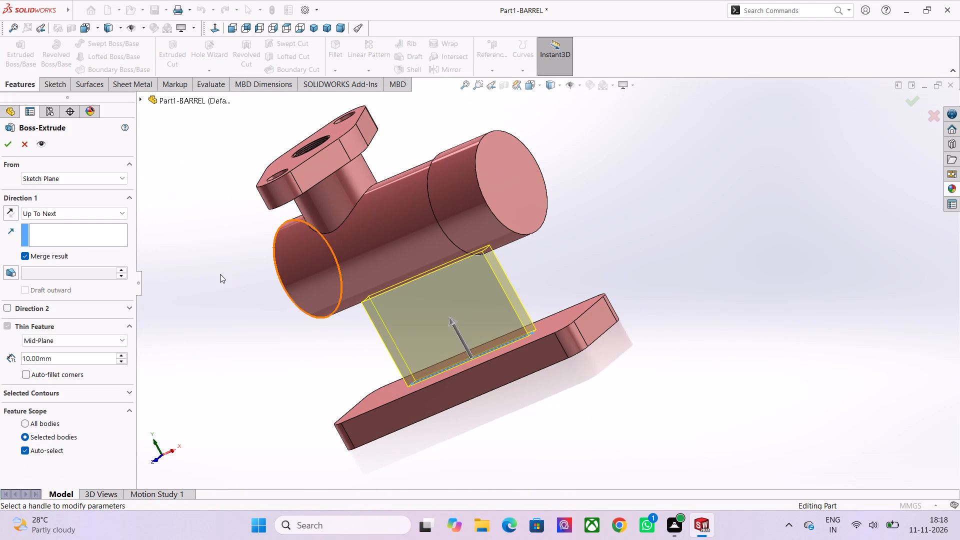
click(12, 147)
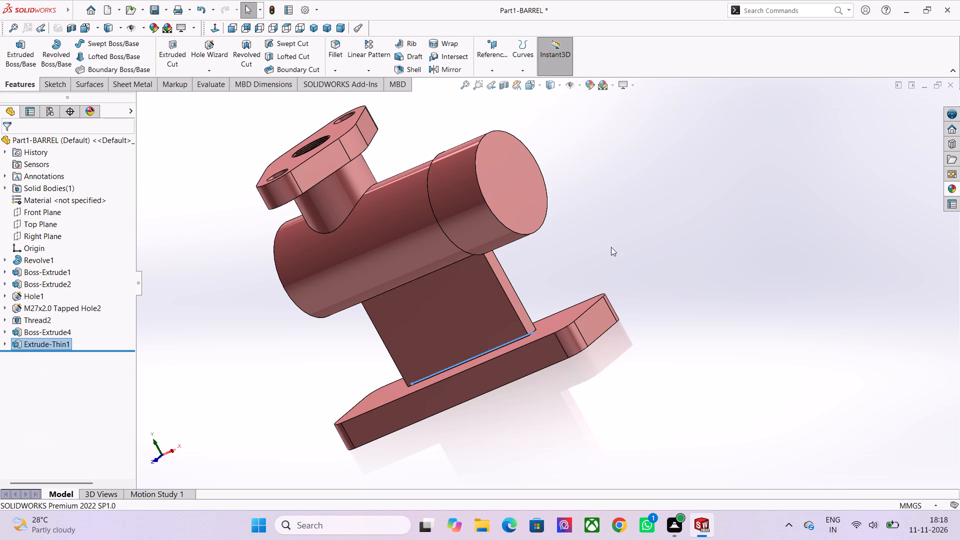
click(611, 247)
Examine the new support web between the barrel and base plate from the front, both ends and underneath.
scroll(611, 247, down, 1)
middle_drag(611, 247, 556, 248)
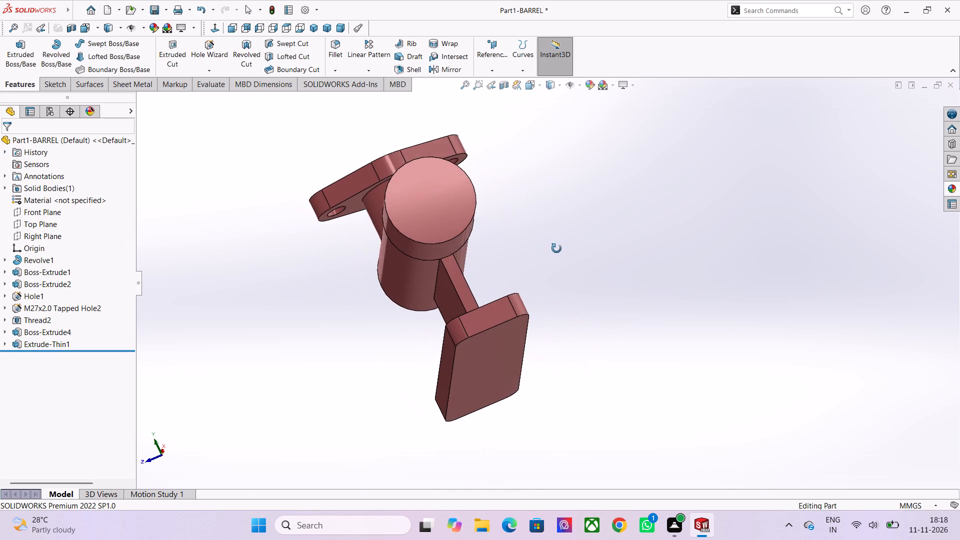
middle_drag(556, 248, 592, 298)
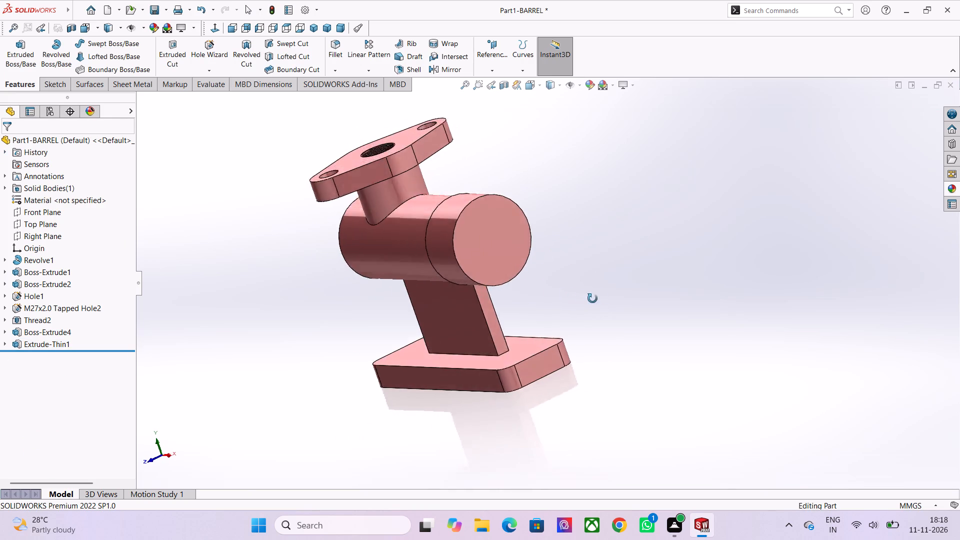
middle_drag(592, 298, 604, 299)
scroll(498, 183, down, 2)
scroll(492, 193, up, 1)
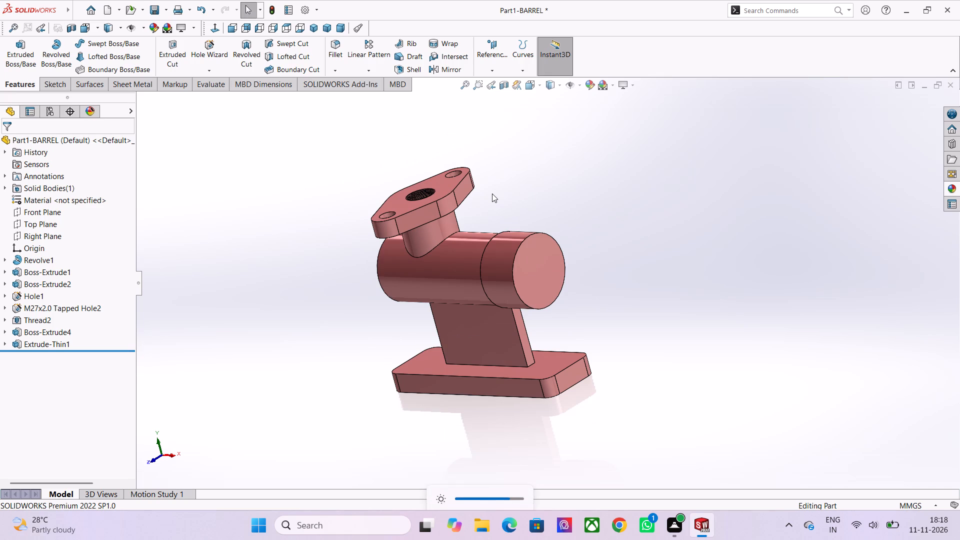
scroll(492, 193, up, 1)
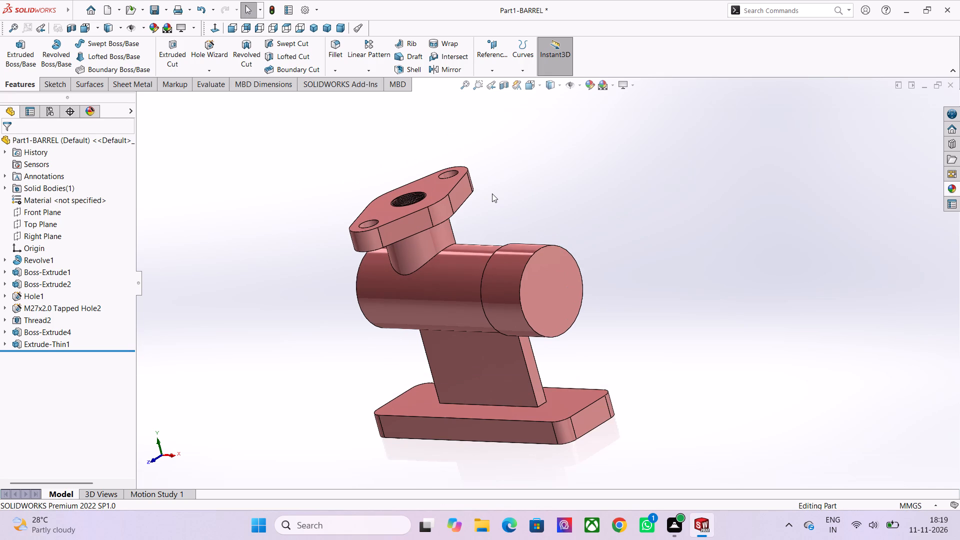
middle_drag(492, 193, 507, 256)
scroll(507, 256, down, 1)
middle_drag(507, 256, 508, 225)
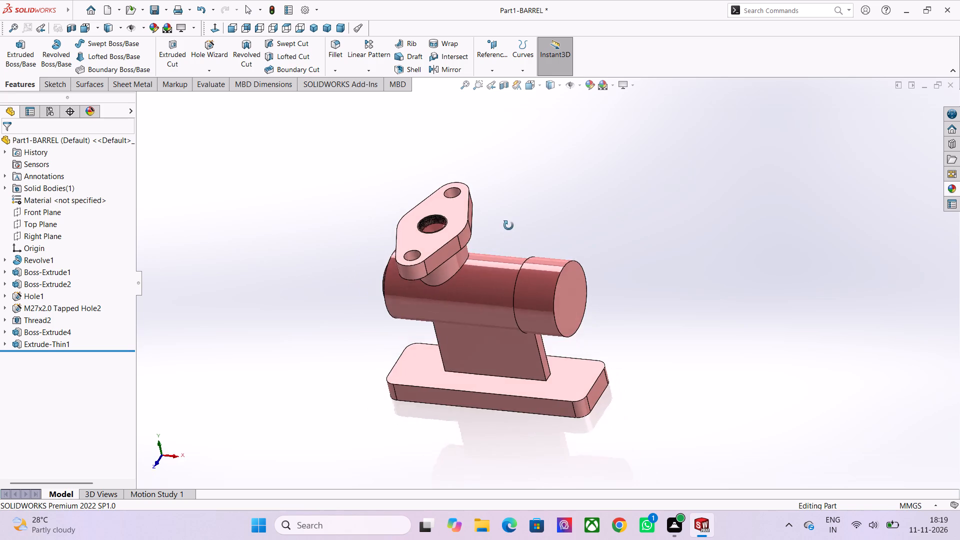
middle_drag(508, 225, 547, 196)
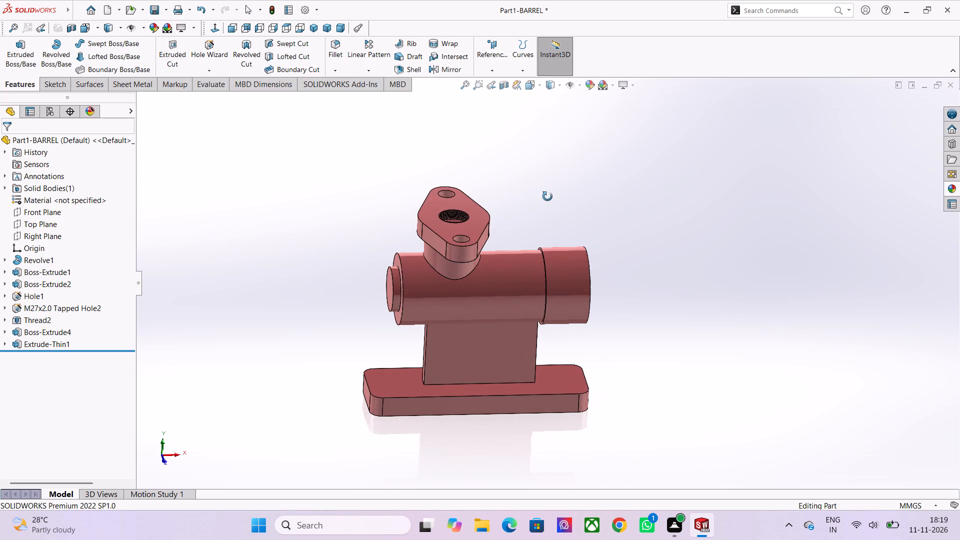
middle_drag(547, 196, 519, 193)
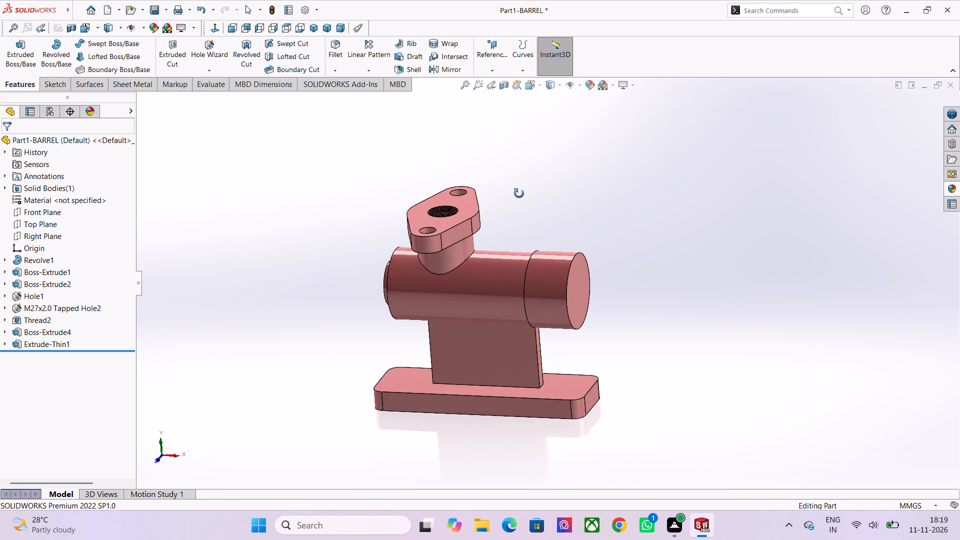
middle_drag(519, 193, 514, 192)
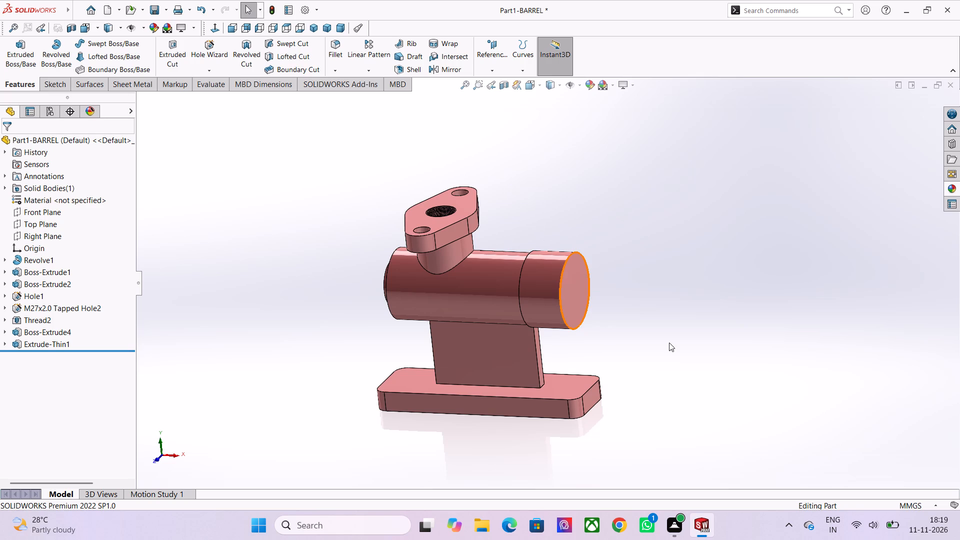
middle_drag(669, 342, 596, 307)
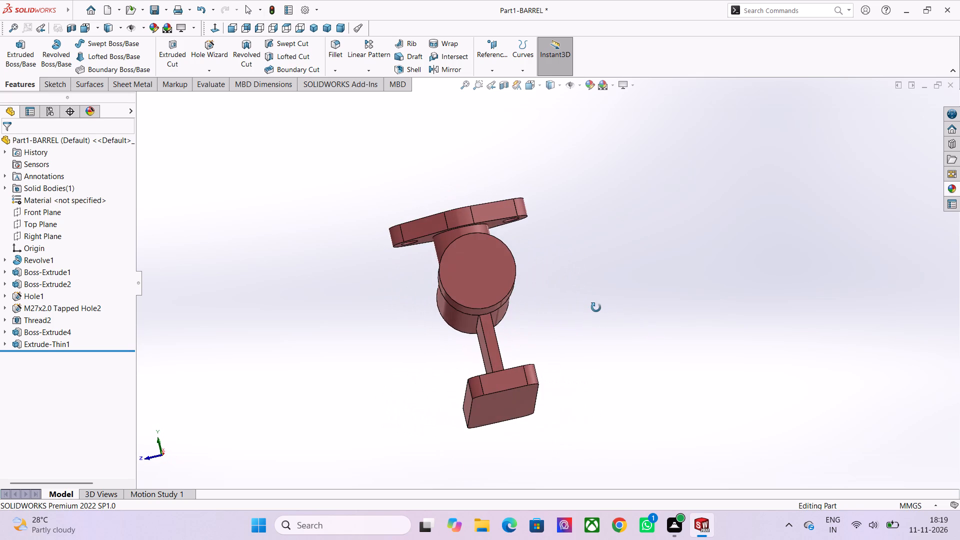
middle_drag(596, 307, 610, 292)
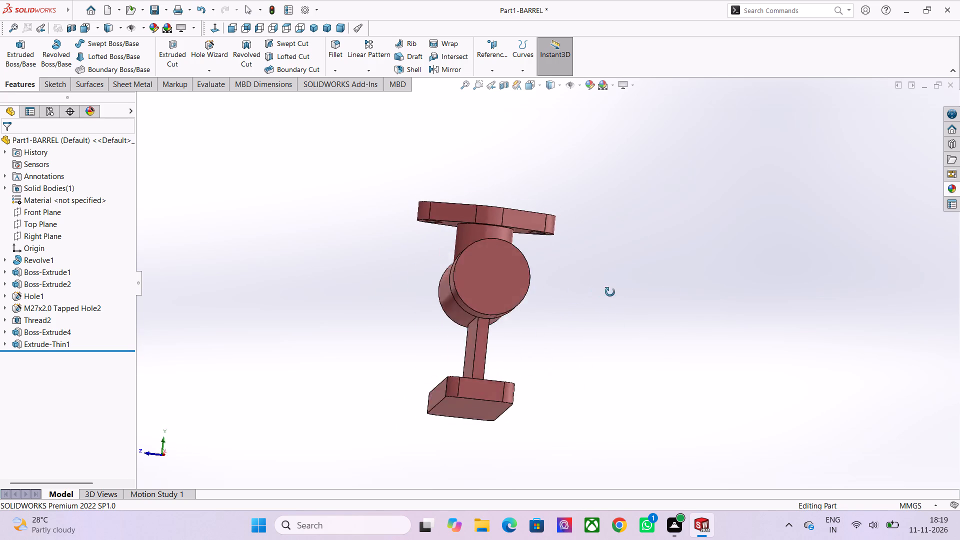
middle_drag(610, 292, 580, 226)
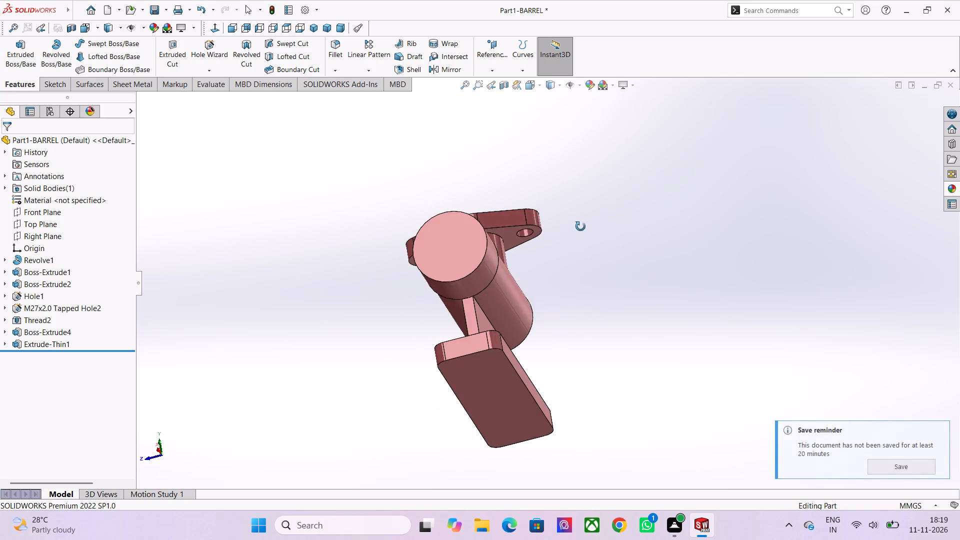
middle_drag(580, 226, 582, 282)
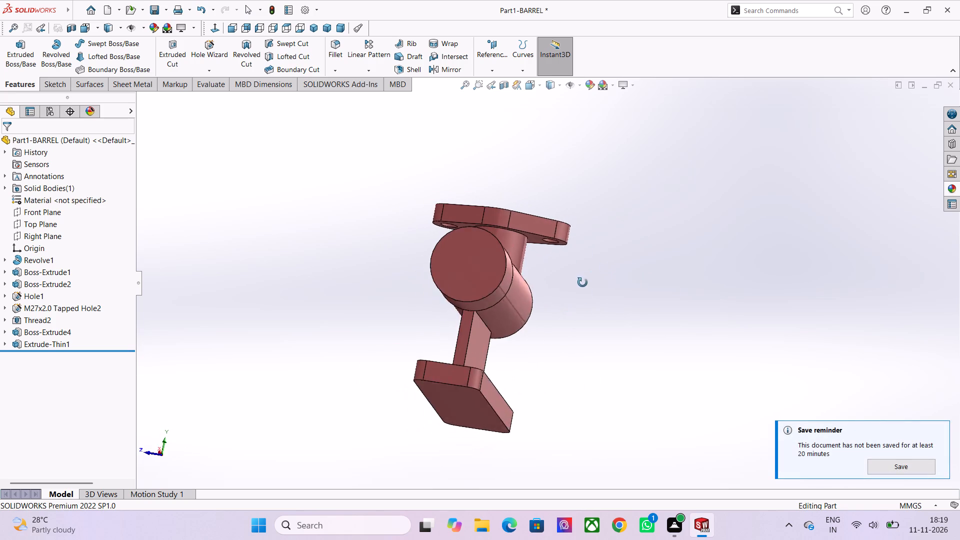
middle_drag(582, 282, 587, 237)
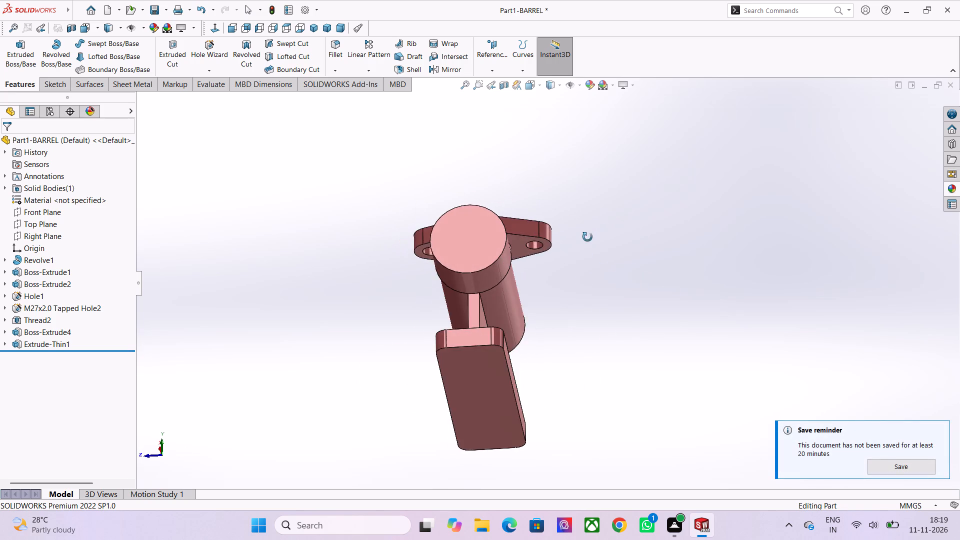
middle_drag(587, 237, 594, 314)
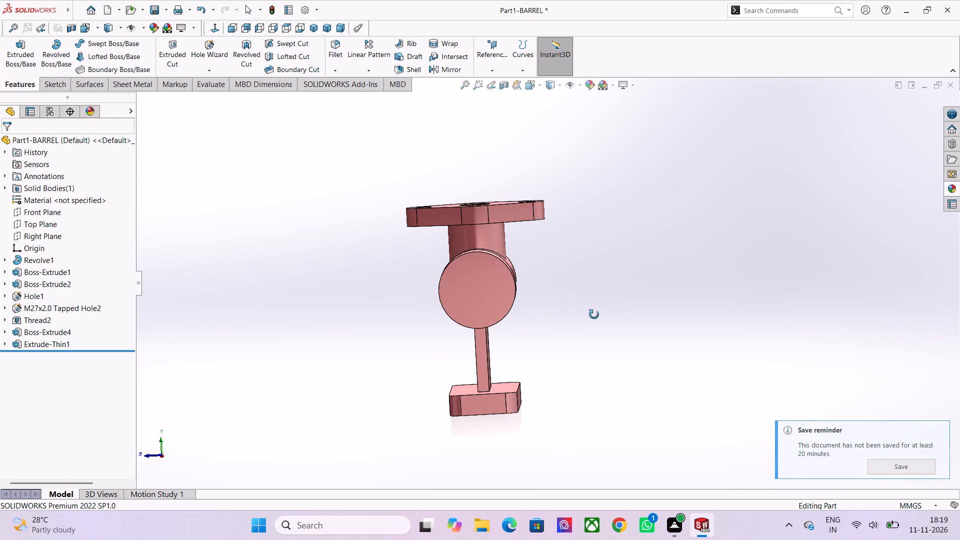
middle_drag(594, 314, 592, 309)
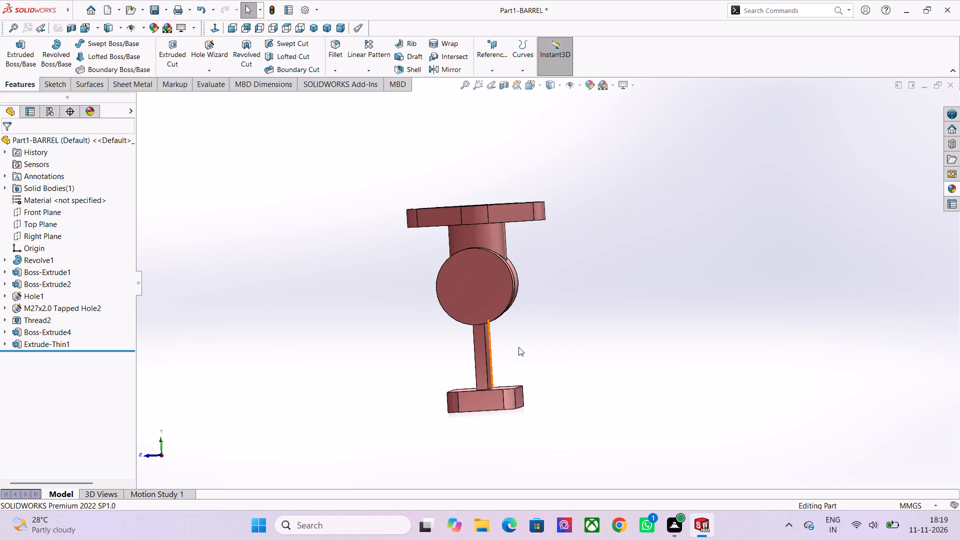
scroll(518, 347, up, 2)
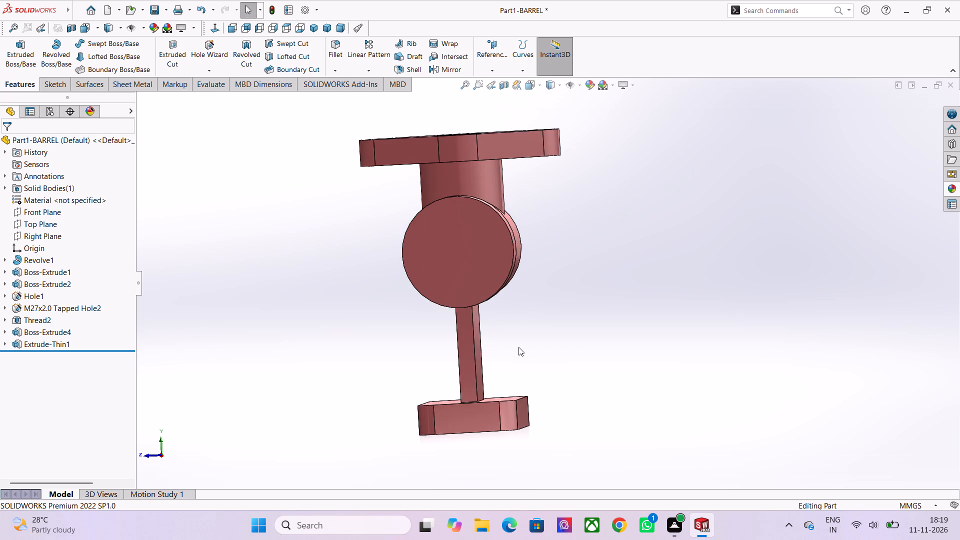
scroll(518, 347, down, 1)
middle_drag(517, 339, 525, 320)
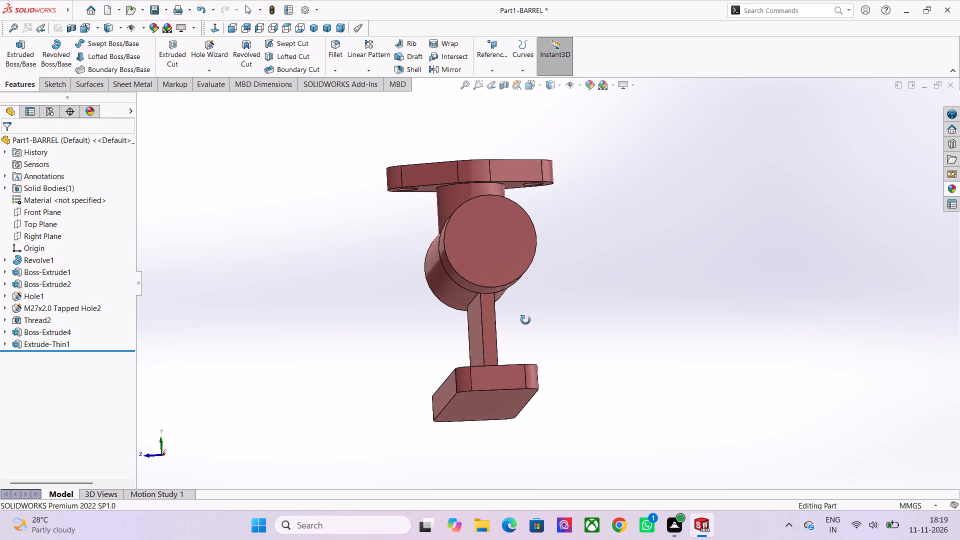
middle_drag(525, 320, 689, 302)
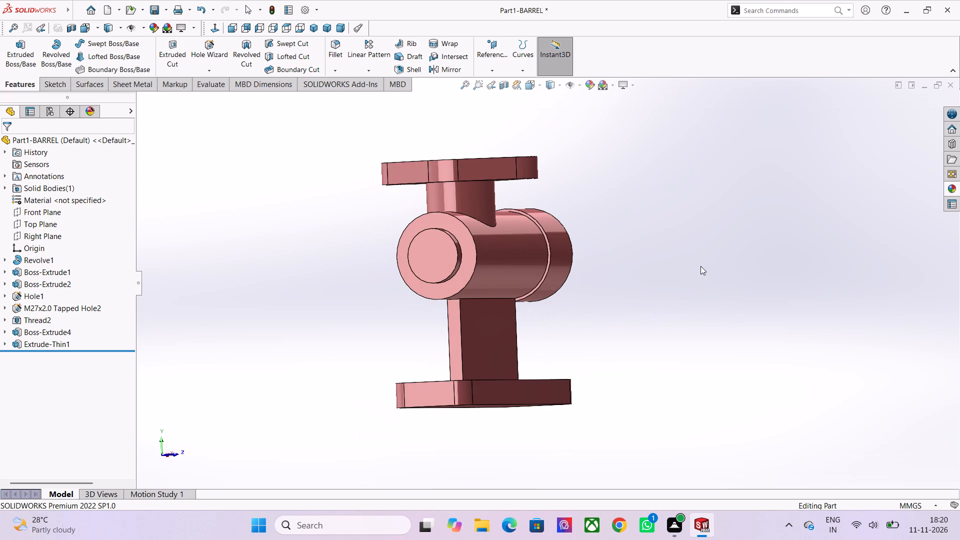
middle_drag(635, 299, 566, 323)
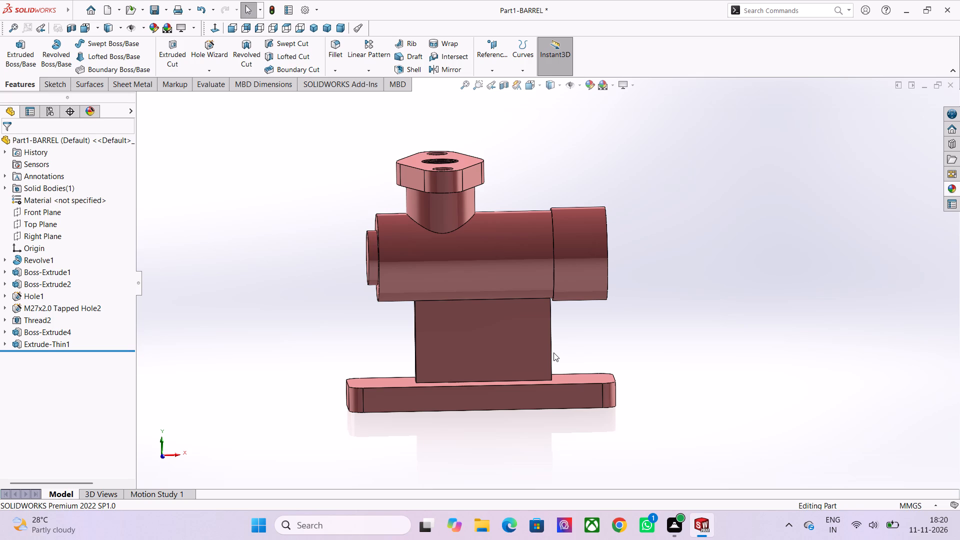
scroll(553, 352, down, 1)
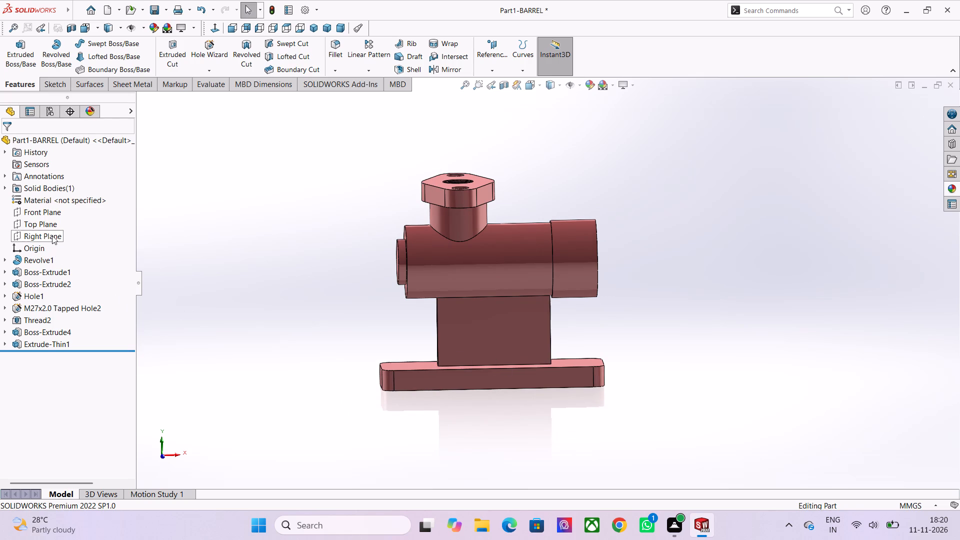
Start a sketch on the Front Plane and draw a corner rectangle about 68 by 41 mm over the barrel body.
click(48, 210)
click(52, 191)
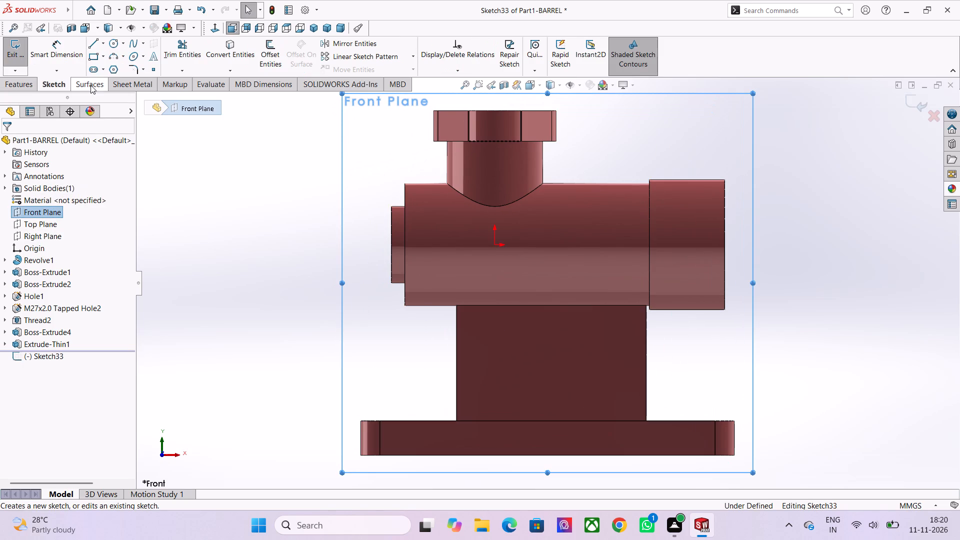
click(92, 57)
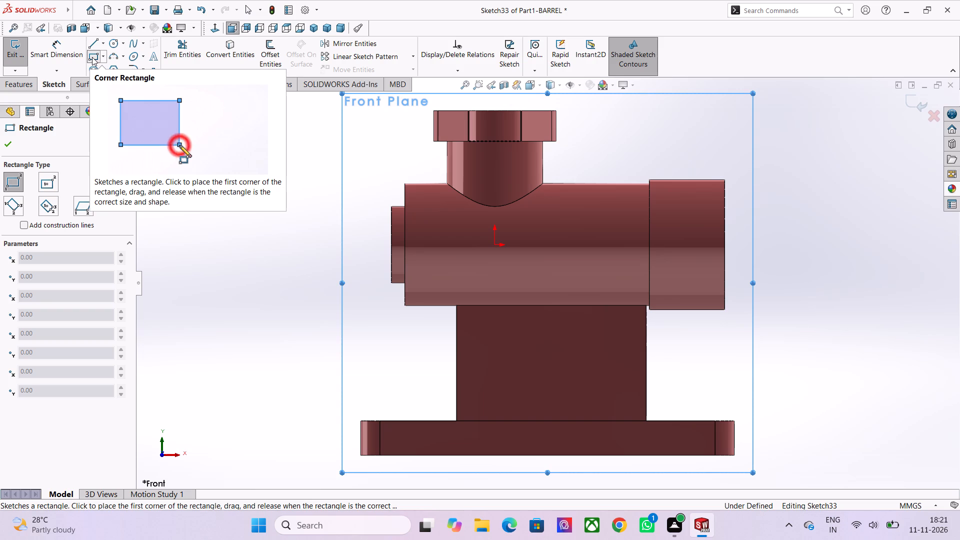
click(421, 213)
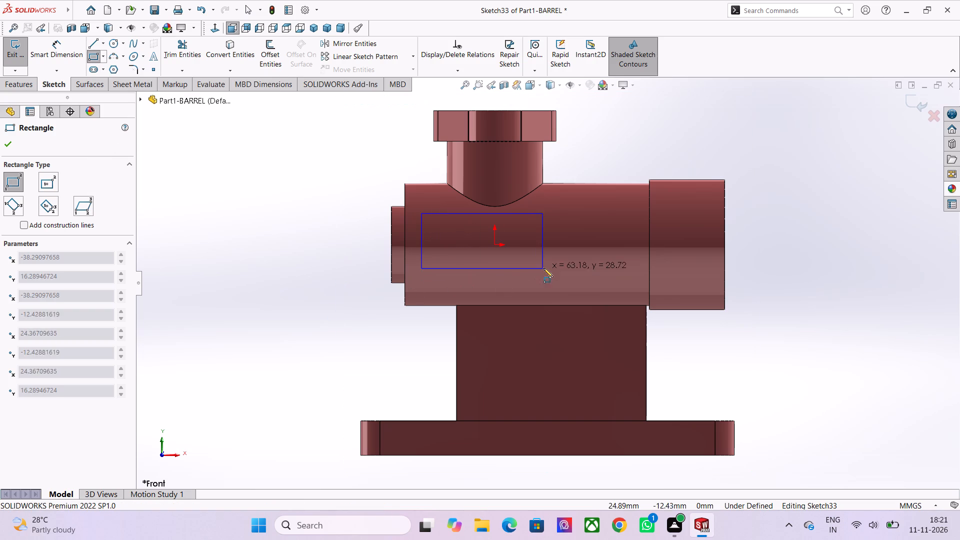
click(551, 293)
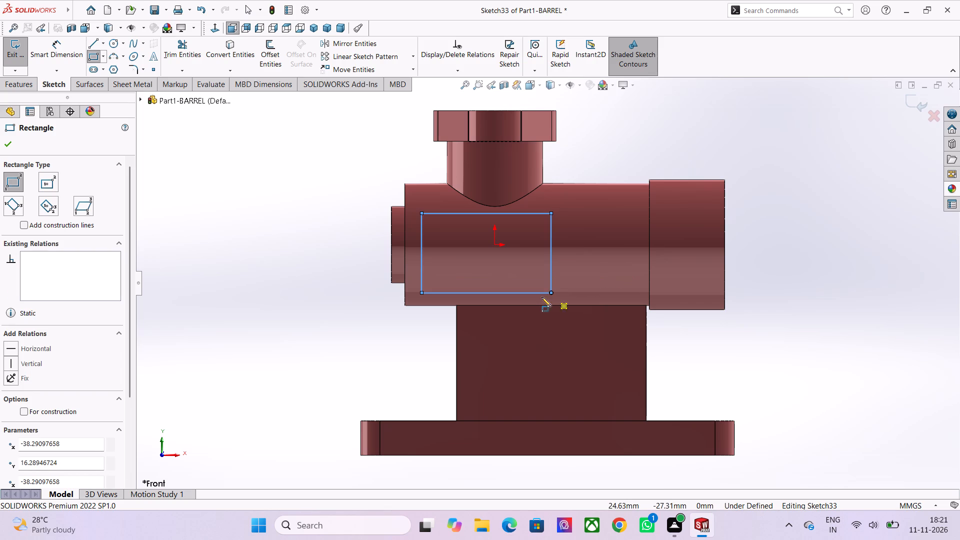
Dimension the rectangle's vertical side nearest the barrel's larger collar to 44 mm.
click(56, 43)
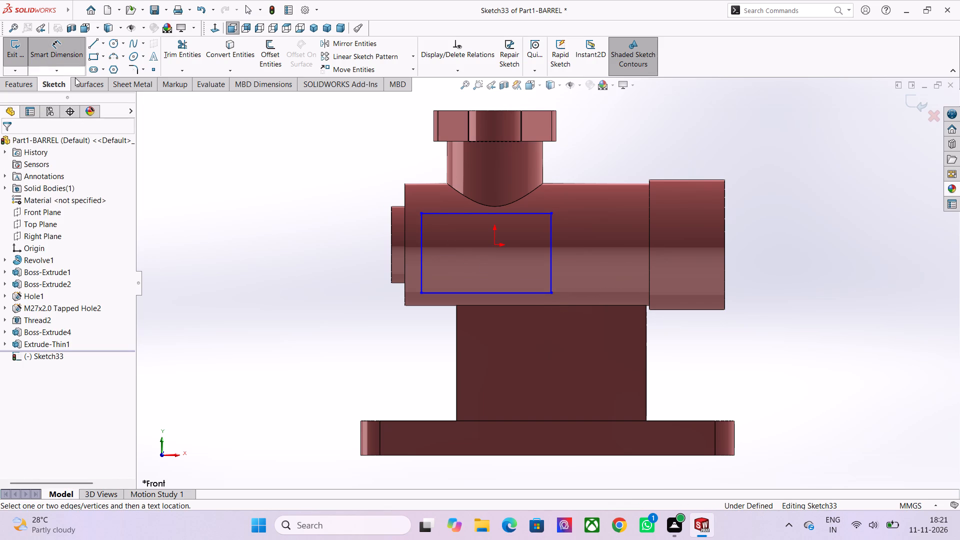
click(553, 231)
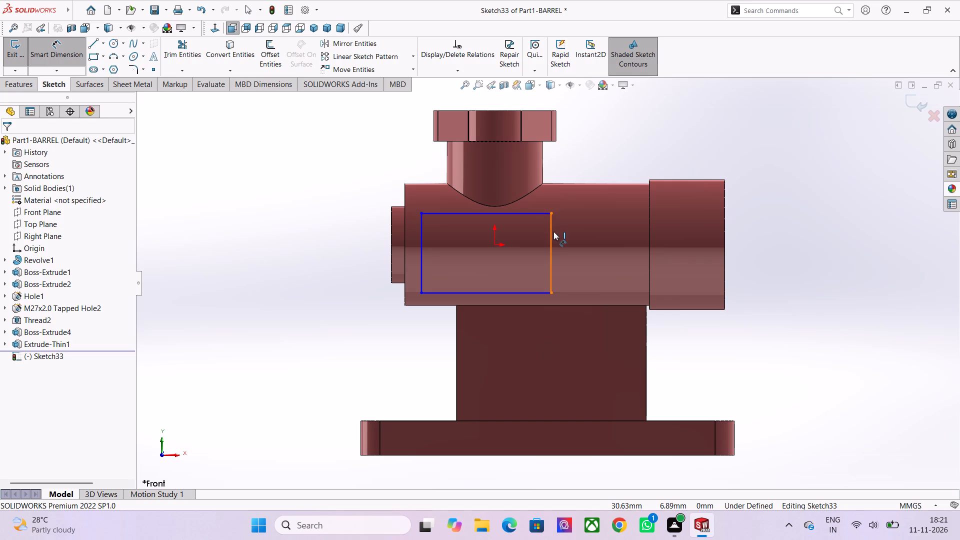
click(580, 229)
text(44)
key(Return)
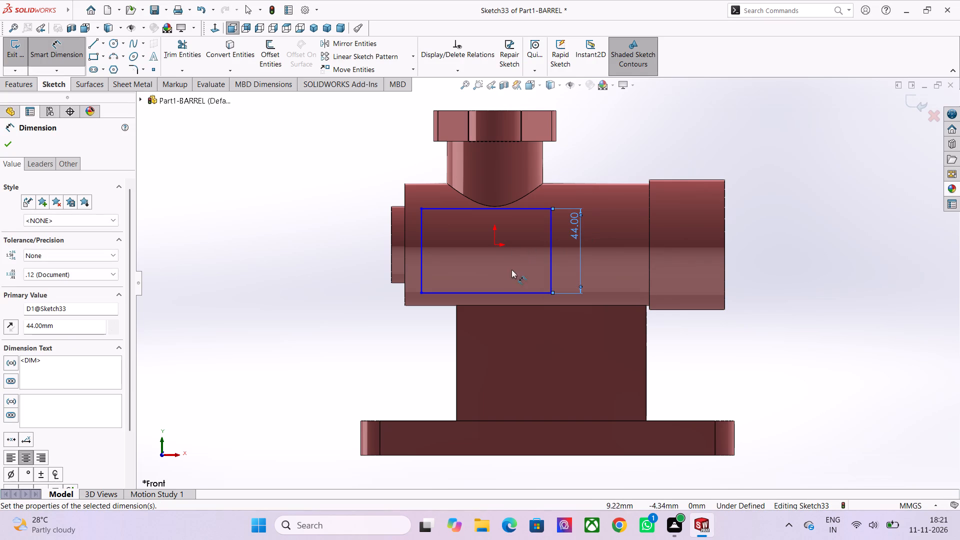
Dimension the rectangle's bottom side to 56 mm.
click(504, 291)
click(503, 325)
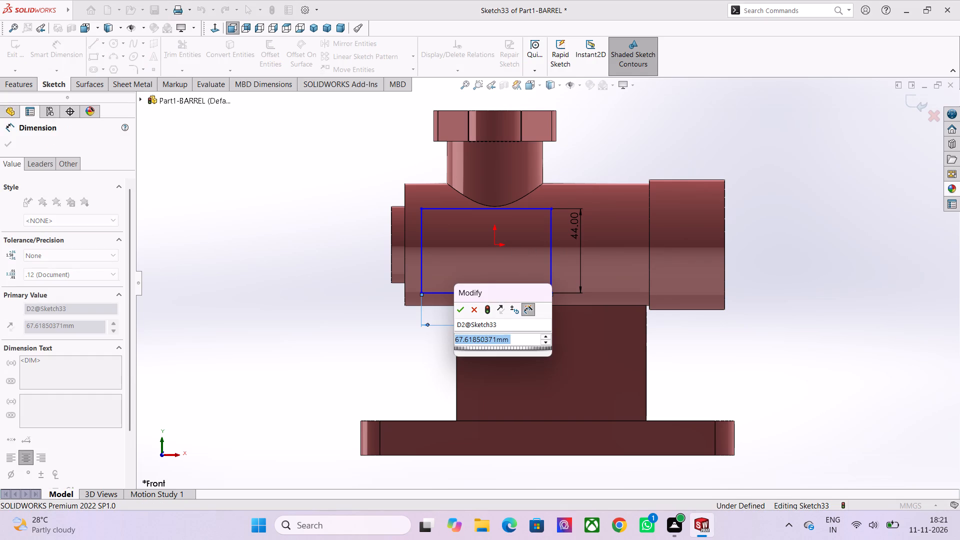
text(56)
key(Return)
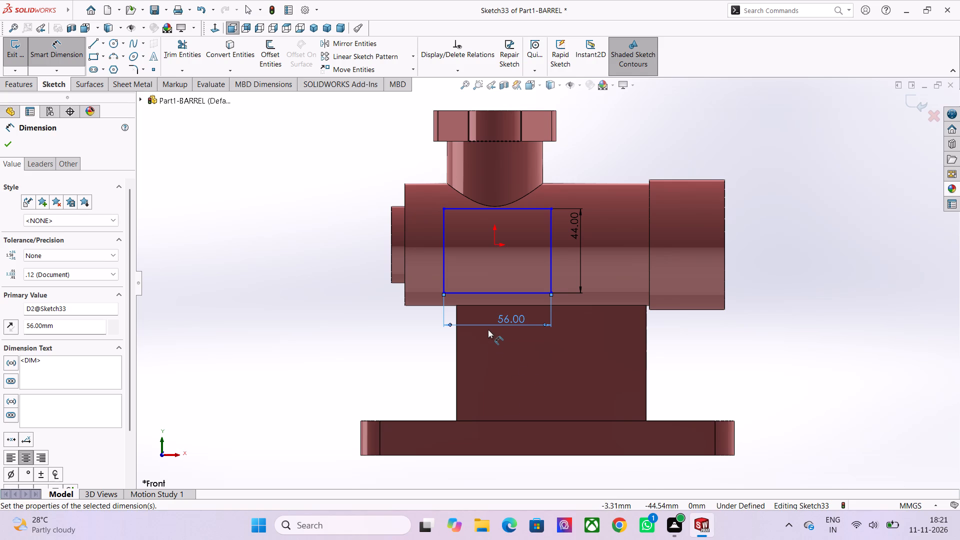
key(Escape)
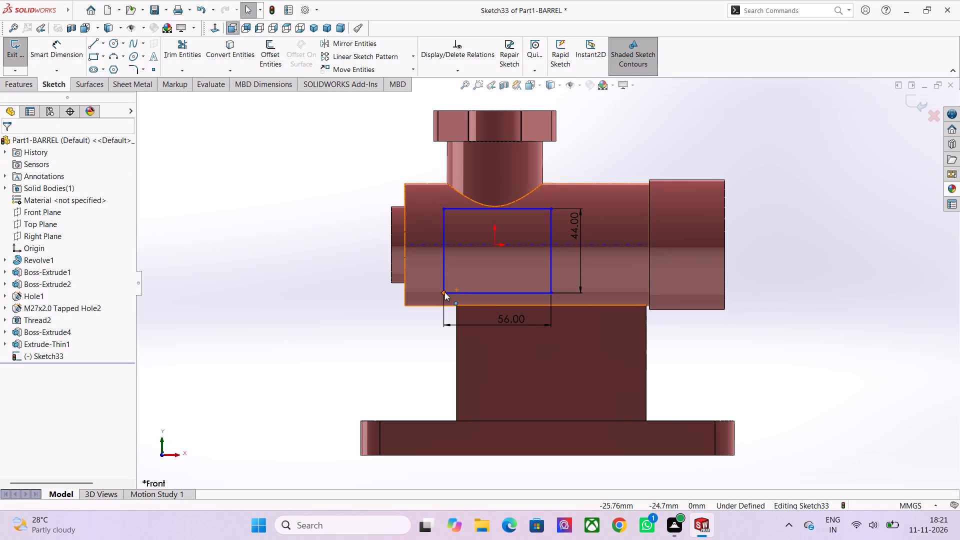
Snap the rectangle's lower corner farthest from the large collar to the midpoint of the barrel's short bottom edge beside the support web.
click(444, 292)
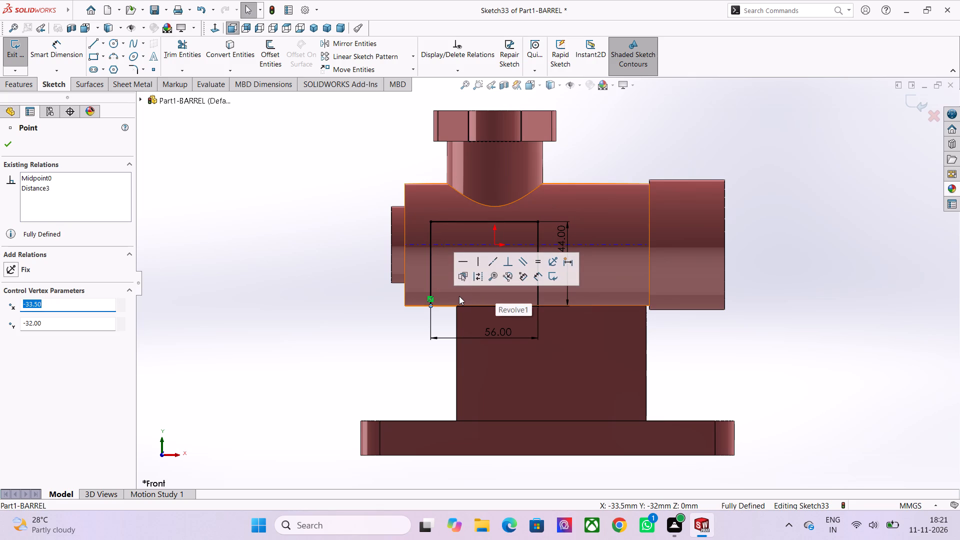
key(Escape)
key(Escape)
key(Escape)
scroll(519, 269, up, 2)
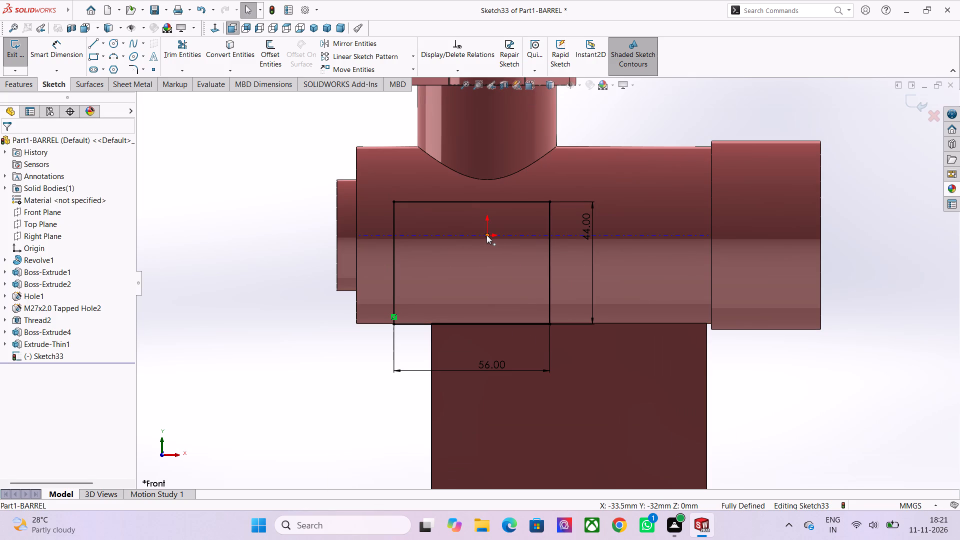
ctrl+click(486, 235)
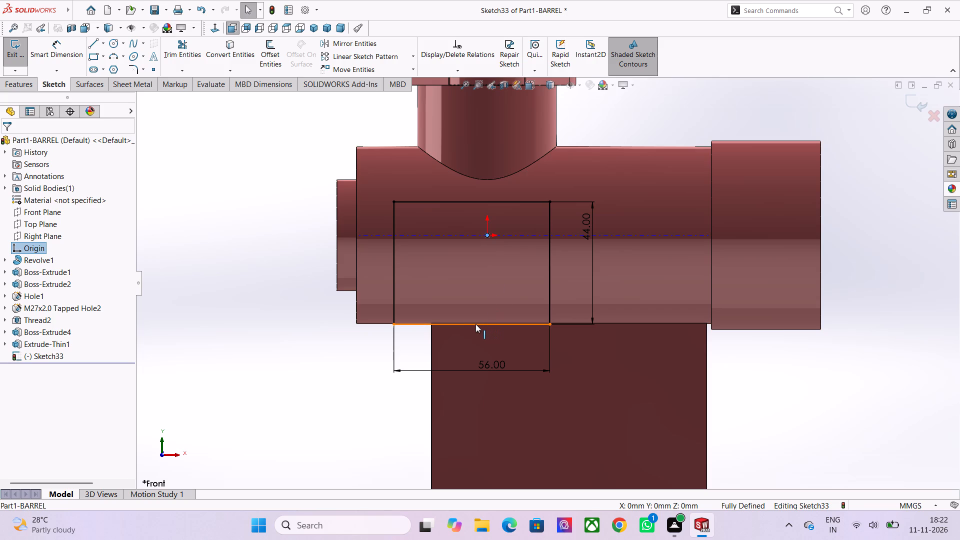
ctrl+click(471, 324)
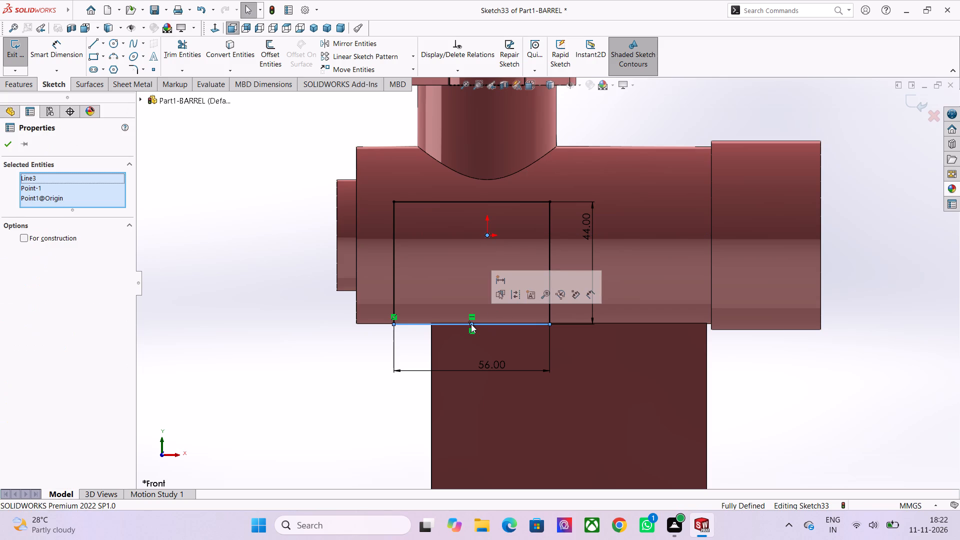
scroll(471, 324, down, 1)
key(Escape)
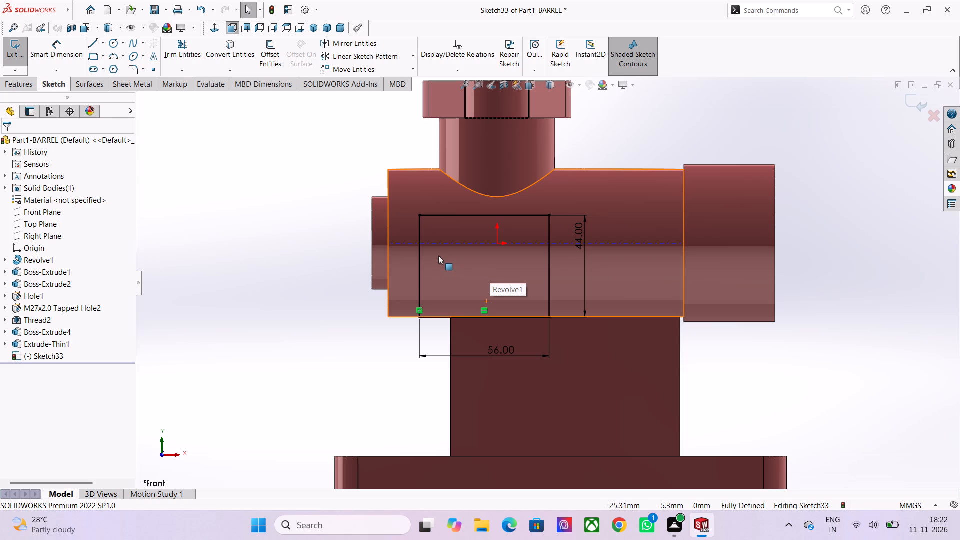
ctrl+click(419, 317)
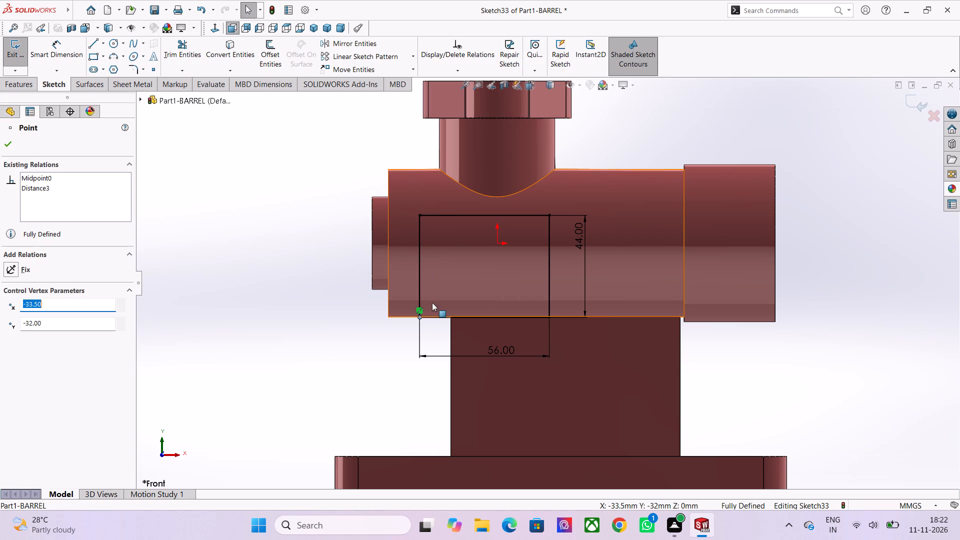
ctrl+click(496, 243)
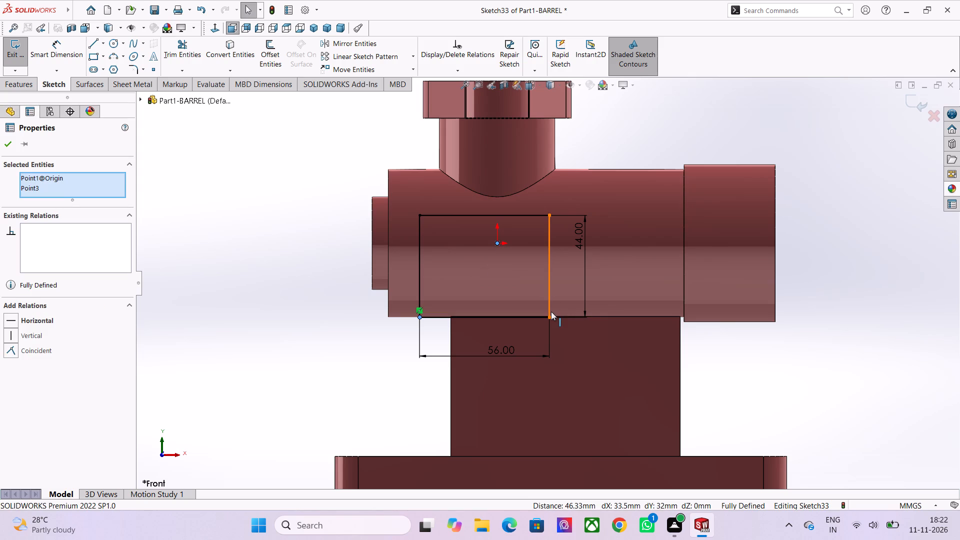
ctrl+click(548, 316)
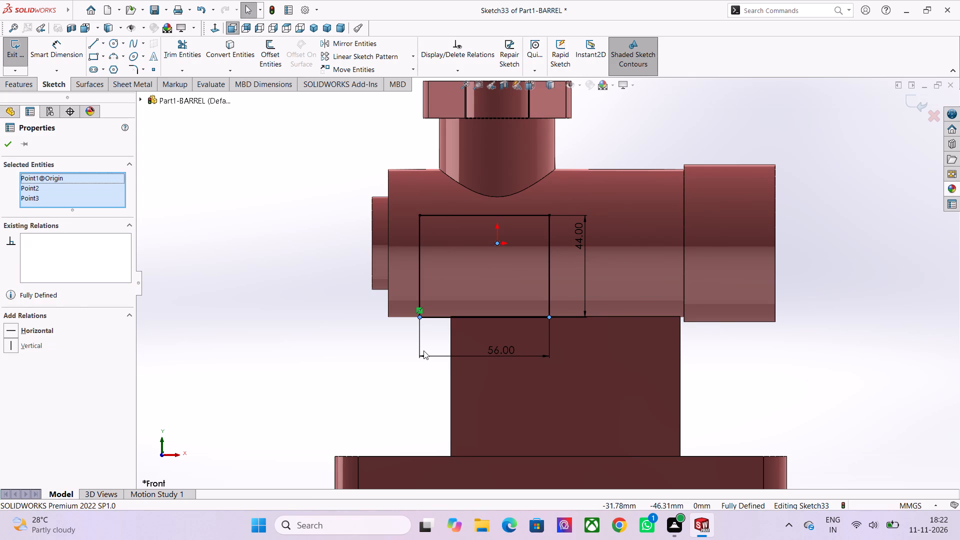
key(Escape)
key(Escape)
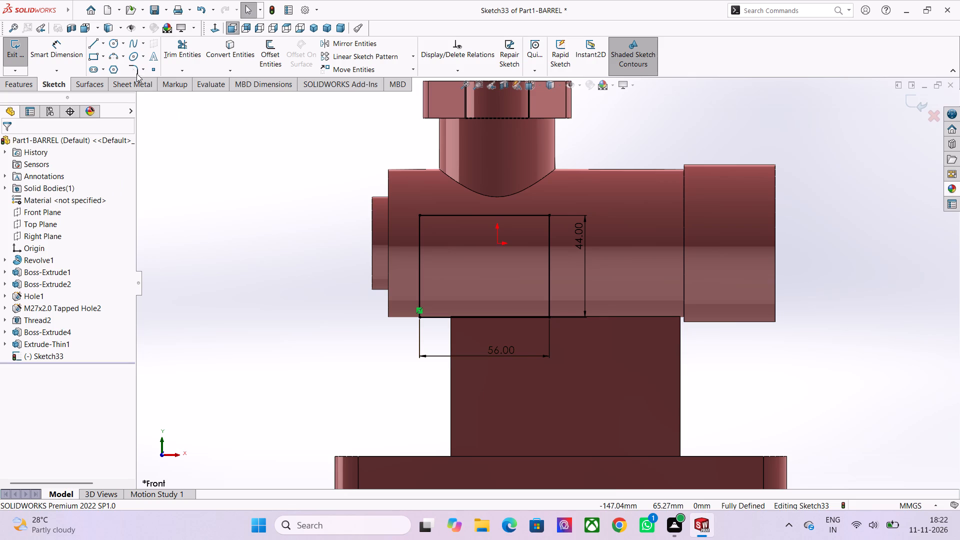
Draw a vertical centerline about 51 mm long through the origin, crossing the rectangle's top and bottom sides.
click(101, 48)
click(115, 65)
click(497, 210)
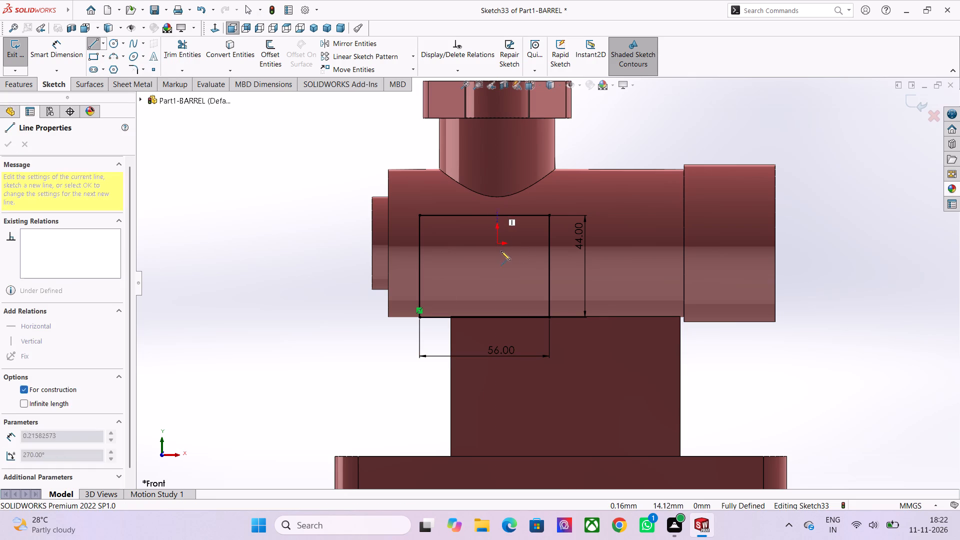
click(499, 329)
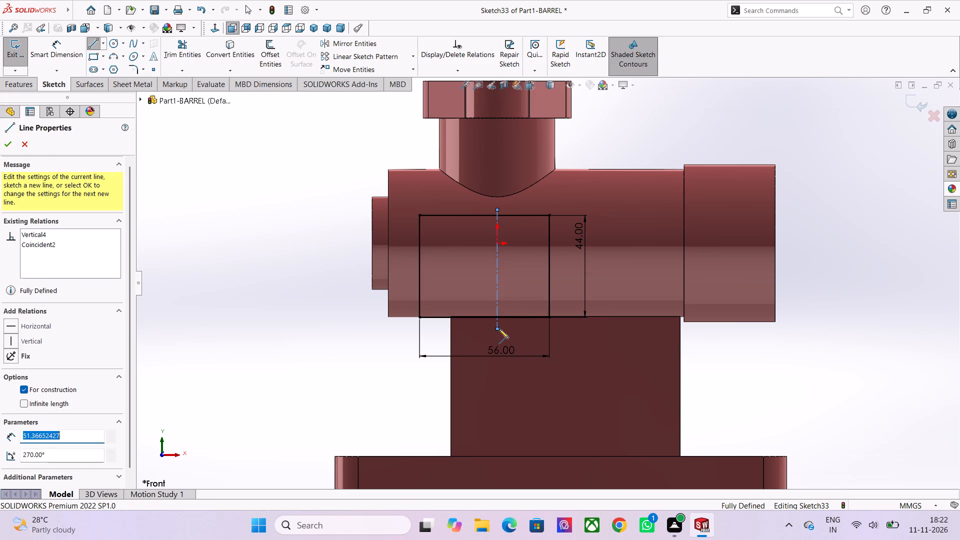
key(Escape)
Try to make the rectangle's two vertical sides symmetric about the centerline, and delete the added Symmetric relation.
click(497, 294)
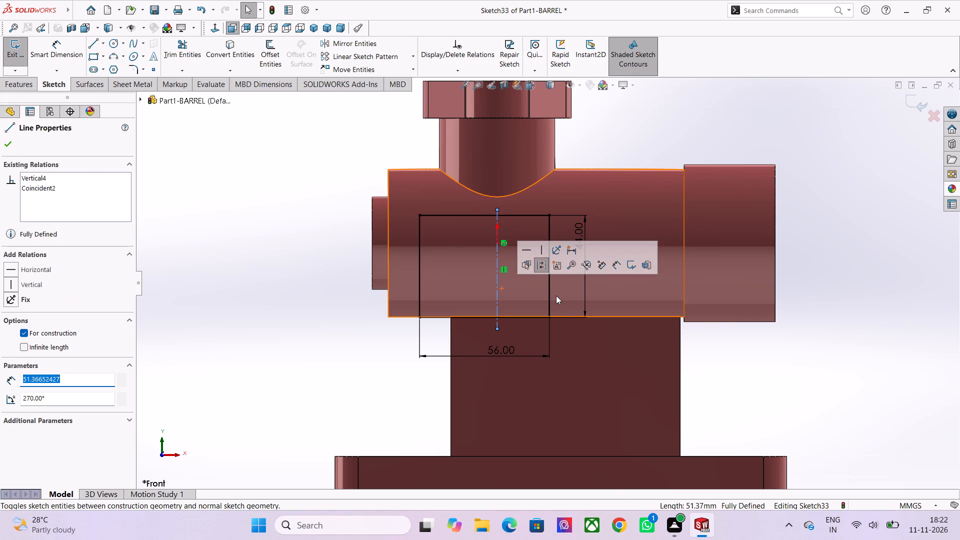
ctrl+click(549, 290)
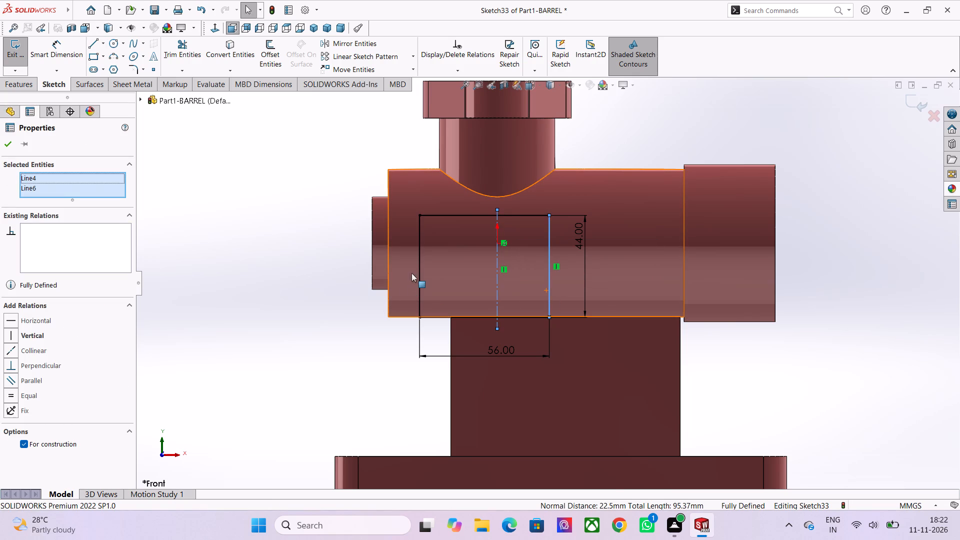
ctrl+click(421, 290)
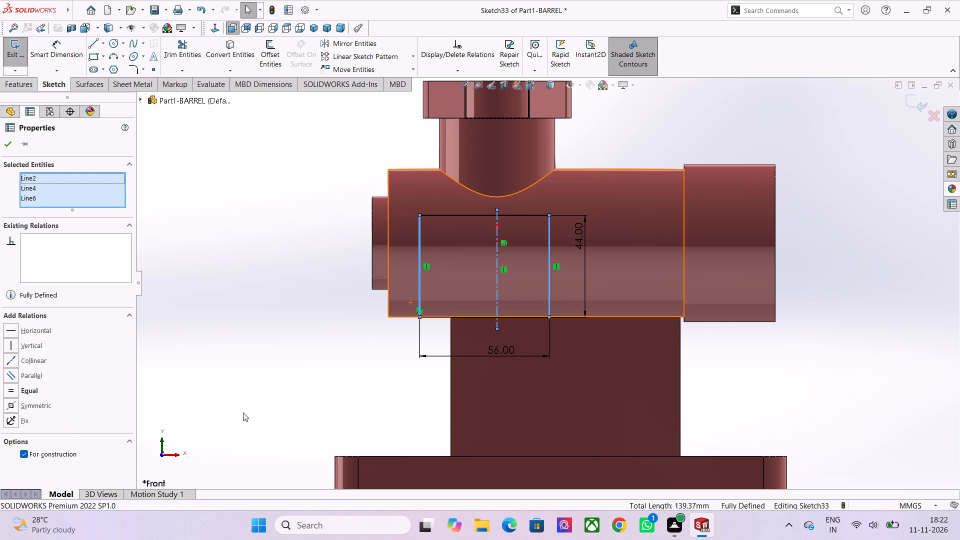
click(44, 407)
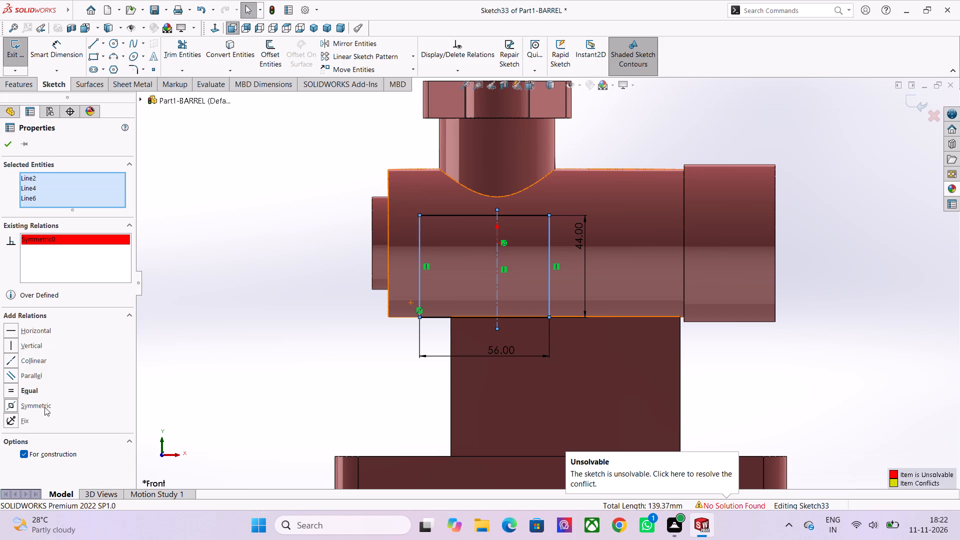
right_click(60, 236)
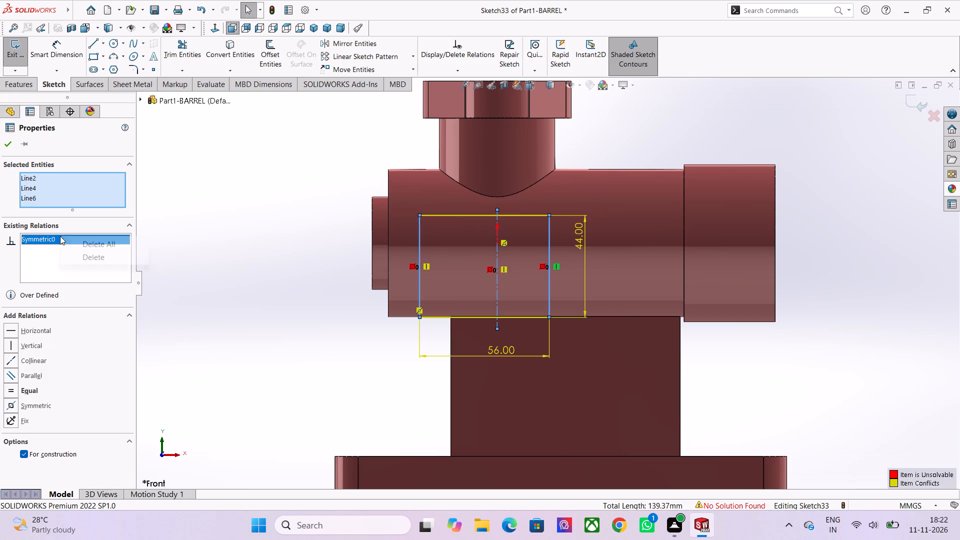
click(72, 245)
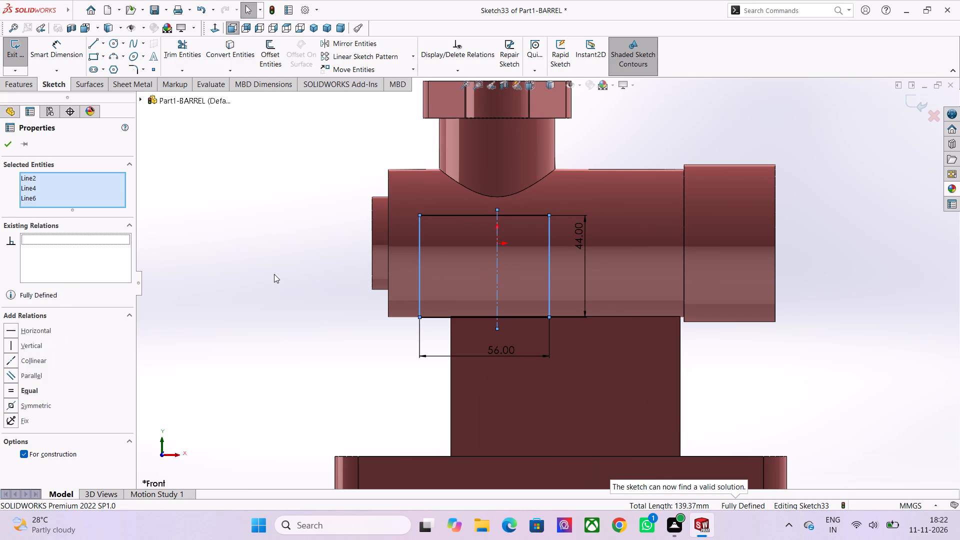
Delete the rectangle's 44 mm height dimension.
scroll(454, 322, up, 2)
scroll(569, 319, down, 2)
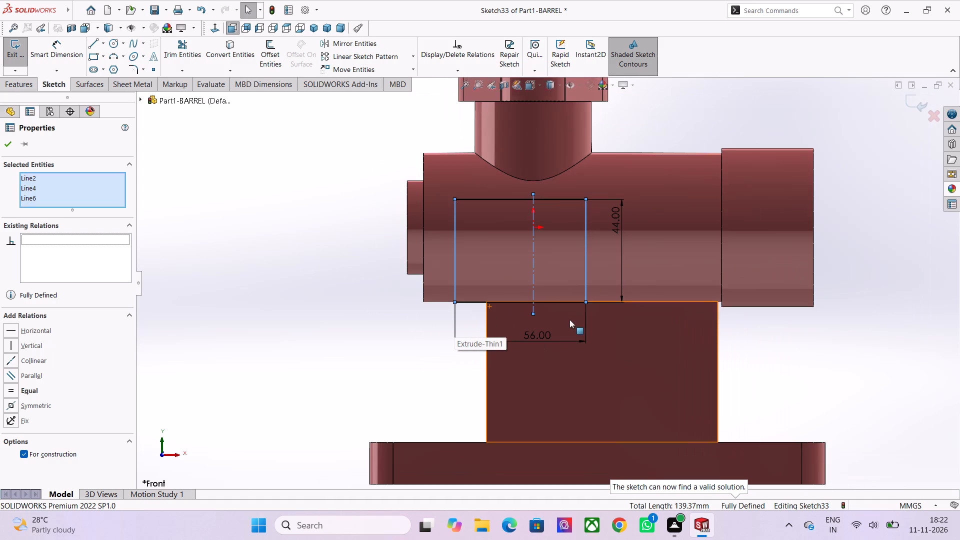
scroll(609, 217, down, 1)
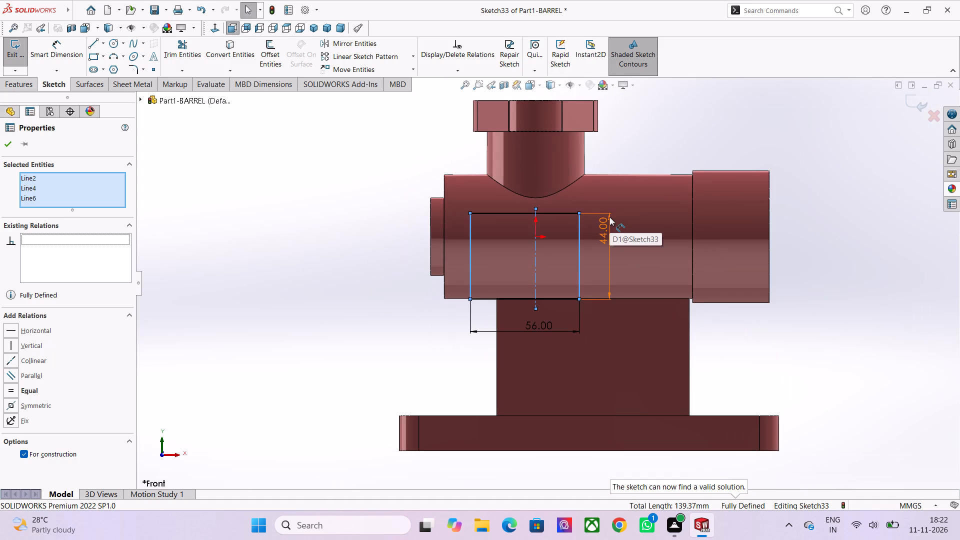
scroll(611, 216, up, 1)
right_click(598, 239)
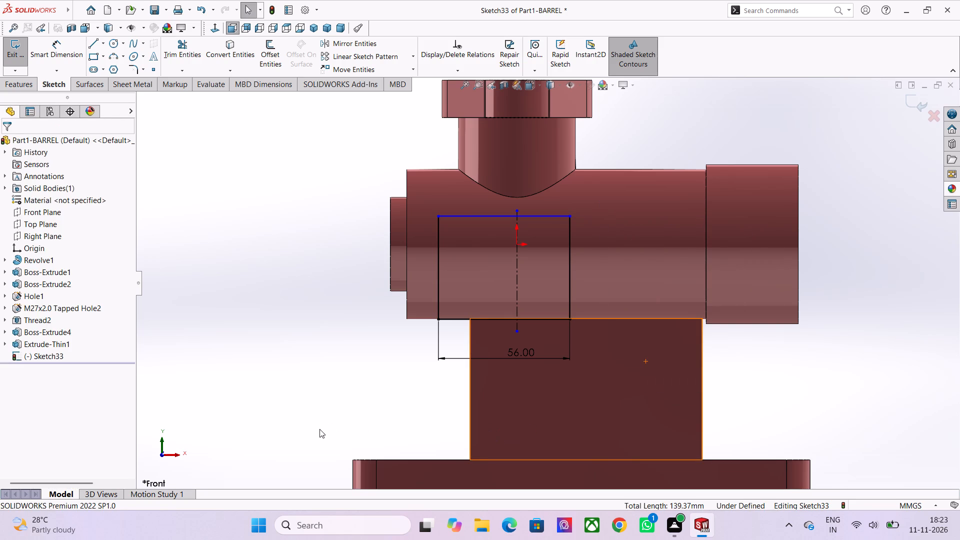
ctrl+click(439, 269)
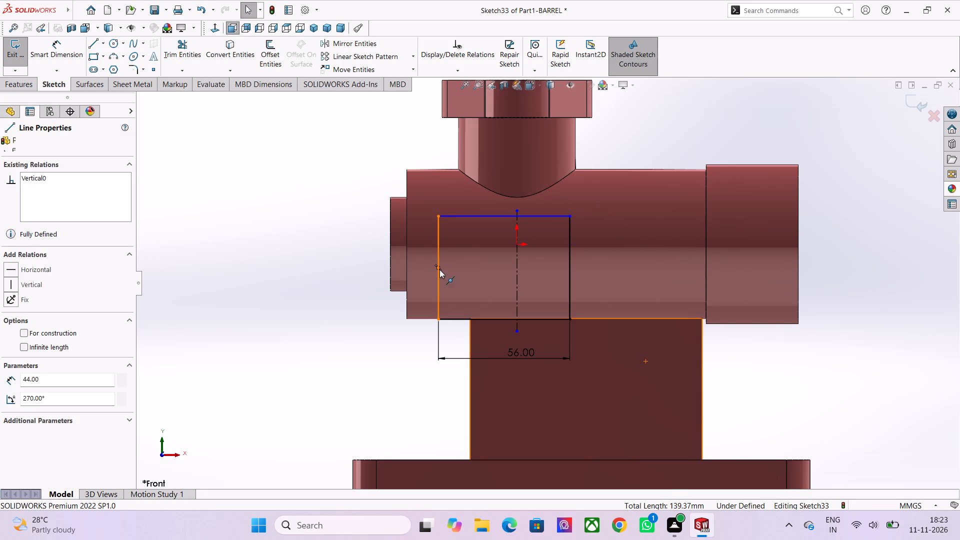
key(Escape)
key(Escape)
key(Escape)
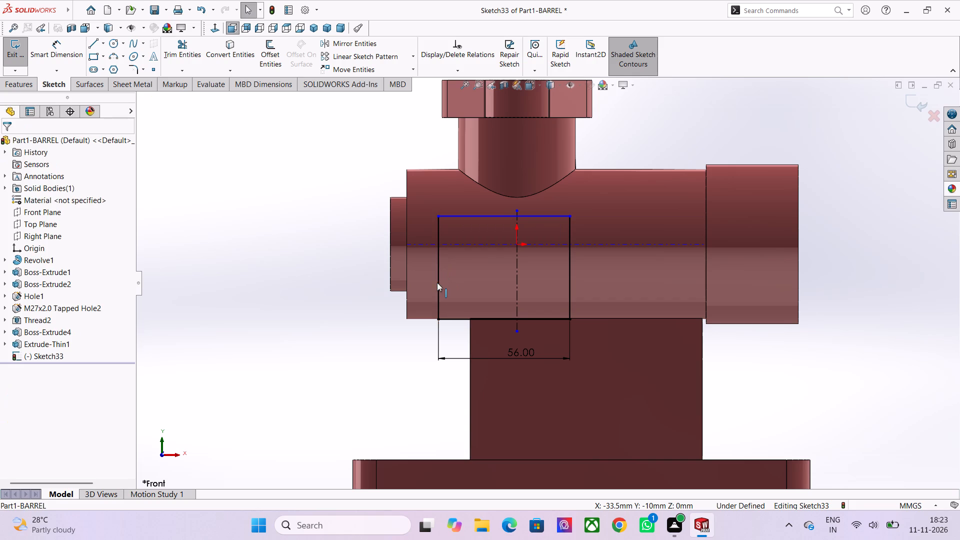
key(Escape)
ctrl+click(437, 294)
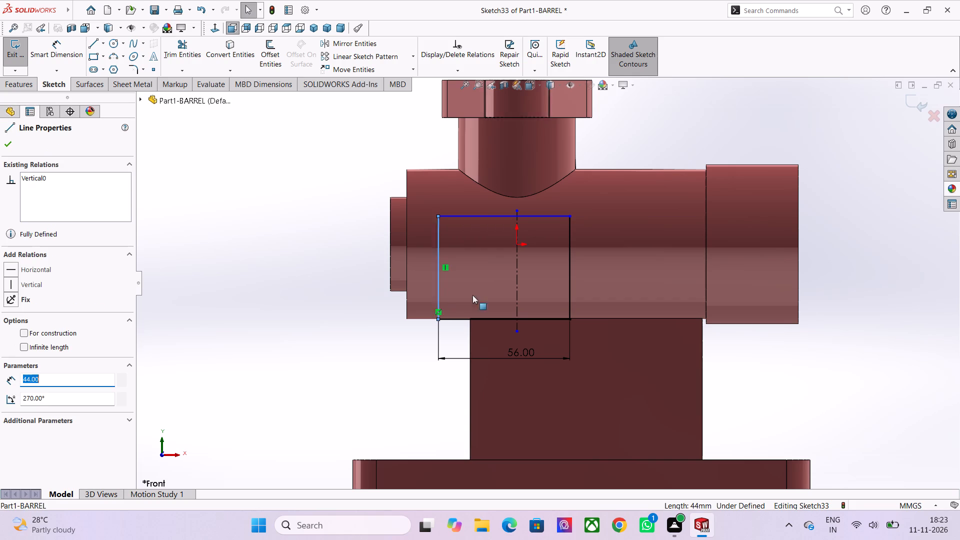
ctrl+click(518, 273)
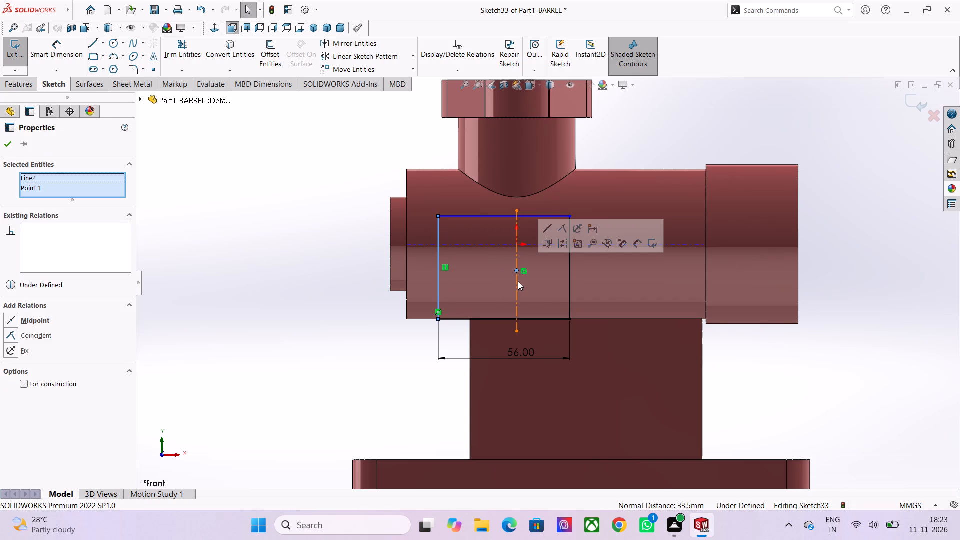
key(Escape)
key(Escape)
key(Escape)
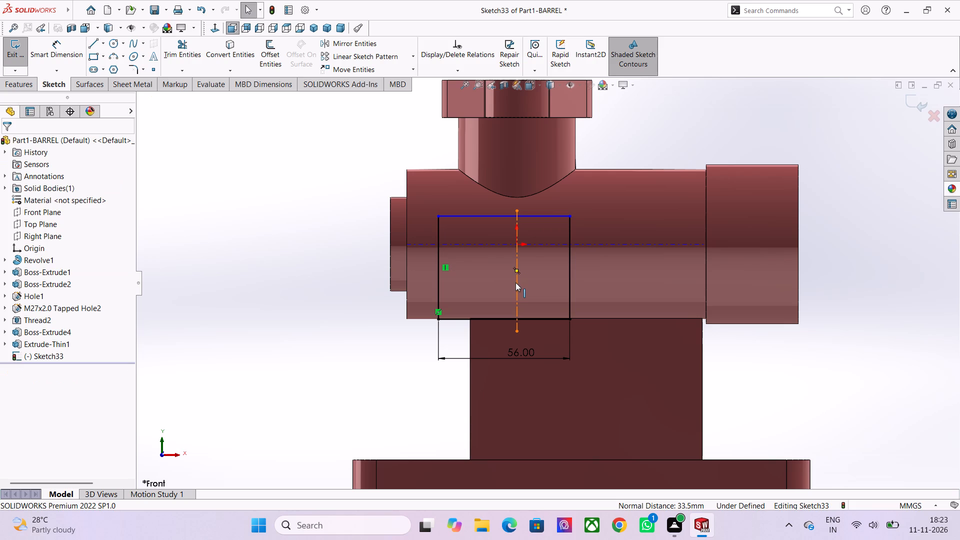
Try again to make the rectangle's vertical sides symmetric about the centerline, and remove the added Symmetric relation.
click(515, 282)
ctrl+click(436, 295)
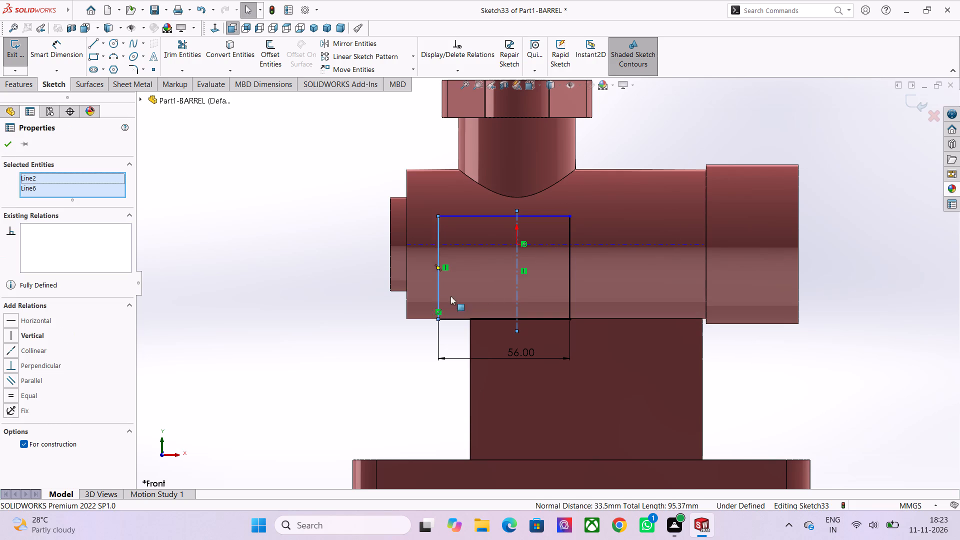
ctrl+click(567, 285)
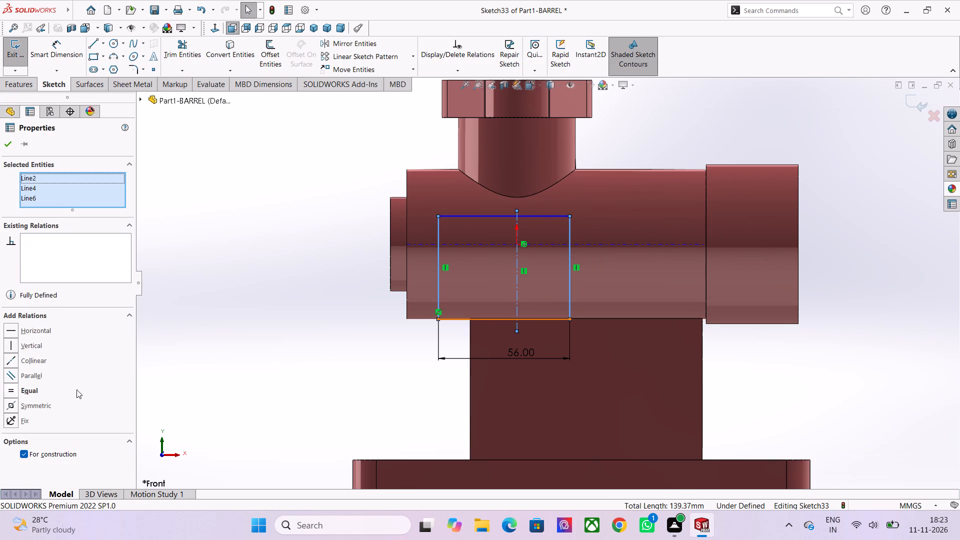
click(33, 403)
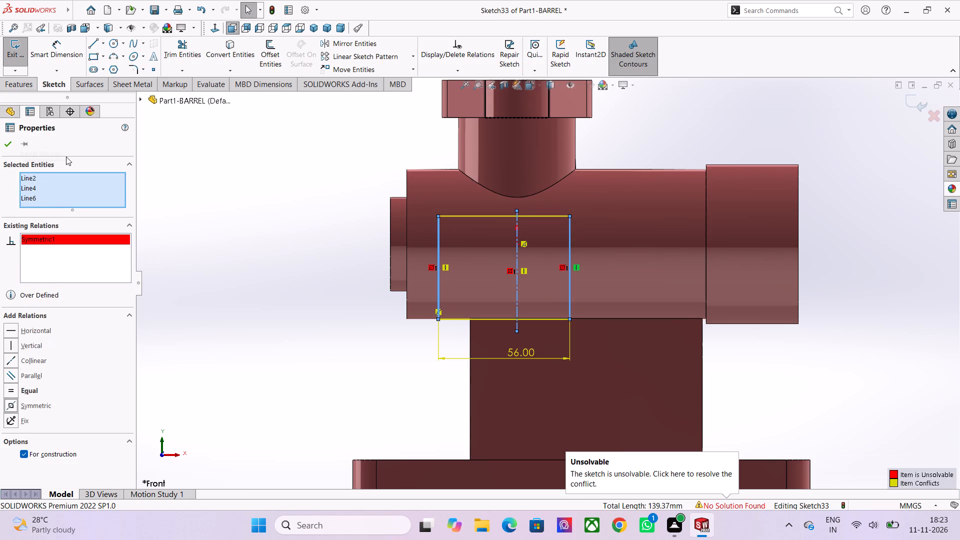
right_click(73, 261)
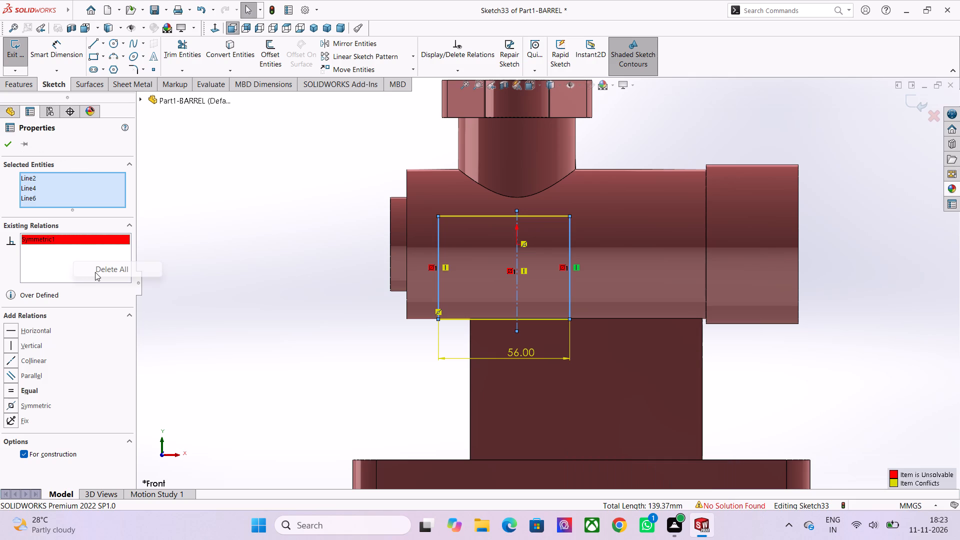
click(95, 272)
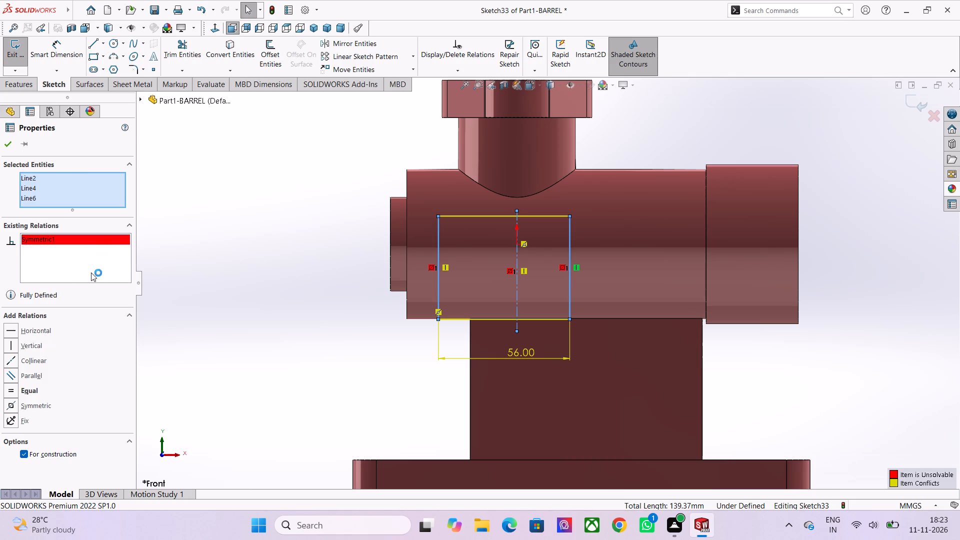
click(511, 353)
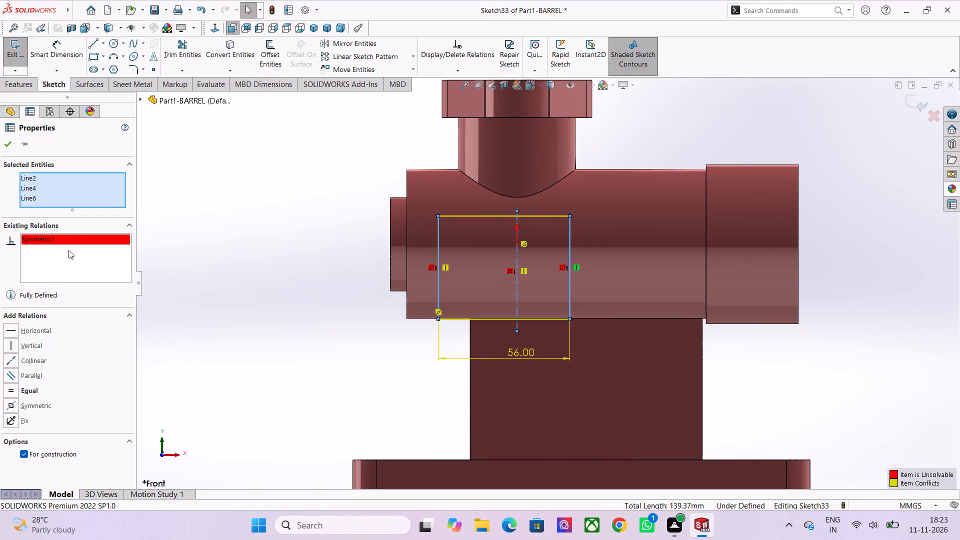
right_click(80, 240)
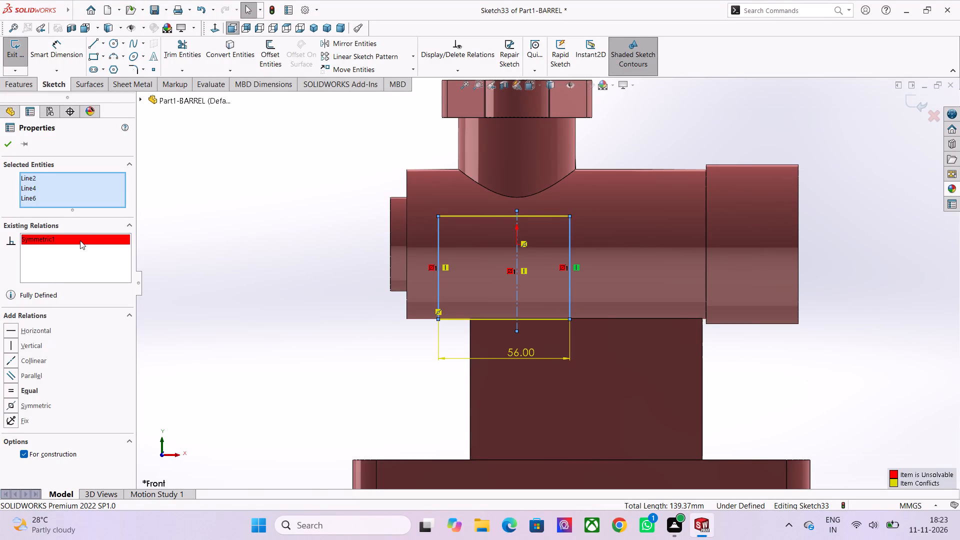
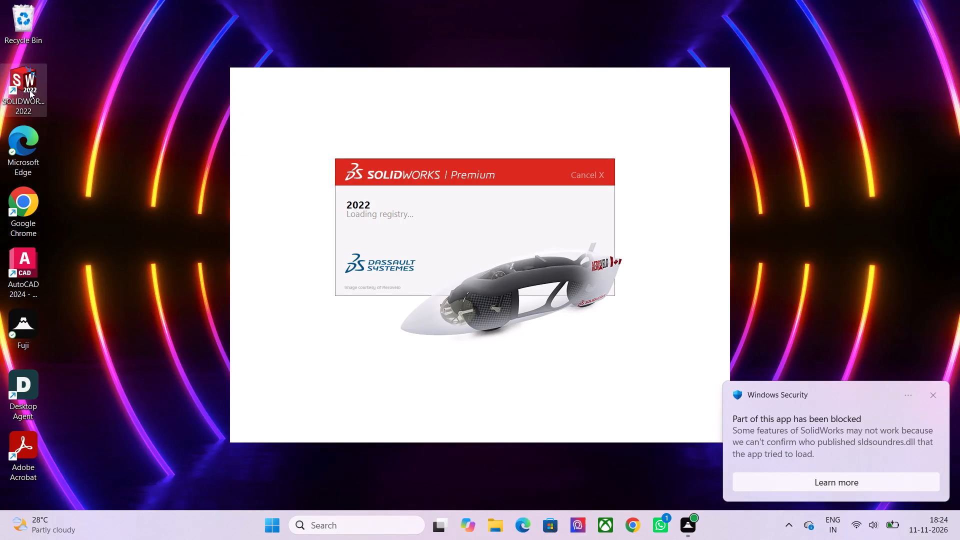
Launch SOLIDWORKS 2022 and open the recent document Part1-BARREL, dismissing the security notifications.
double_click(29, 90)
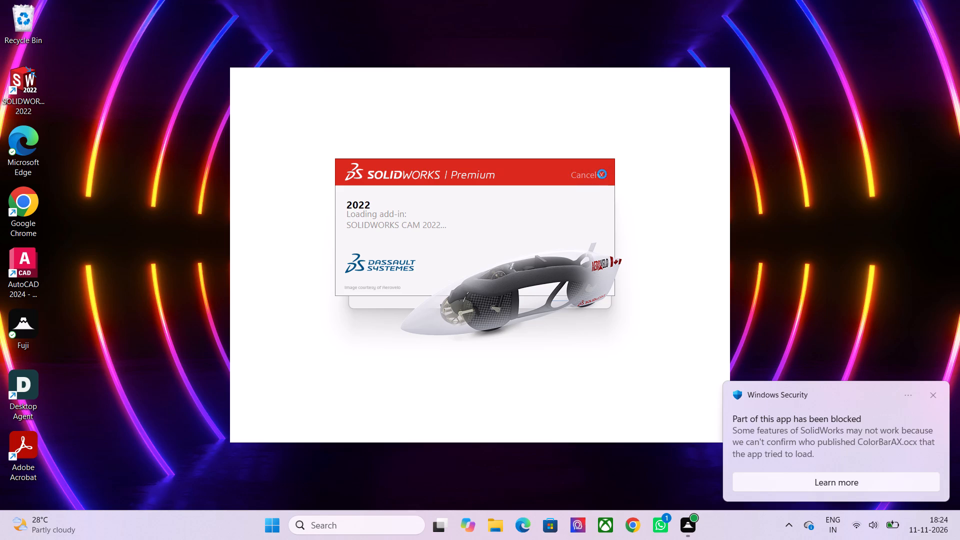
click(932, 395)
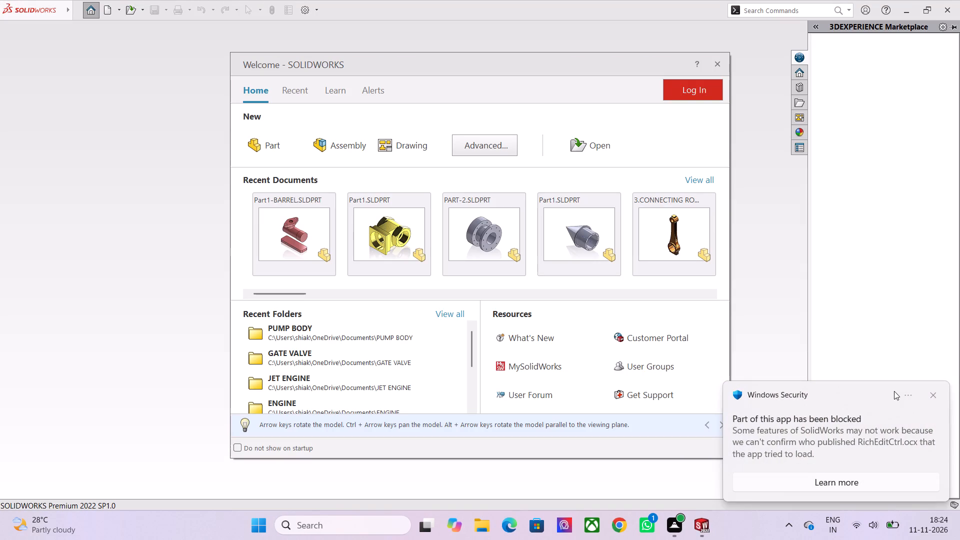
click(932, 394)
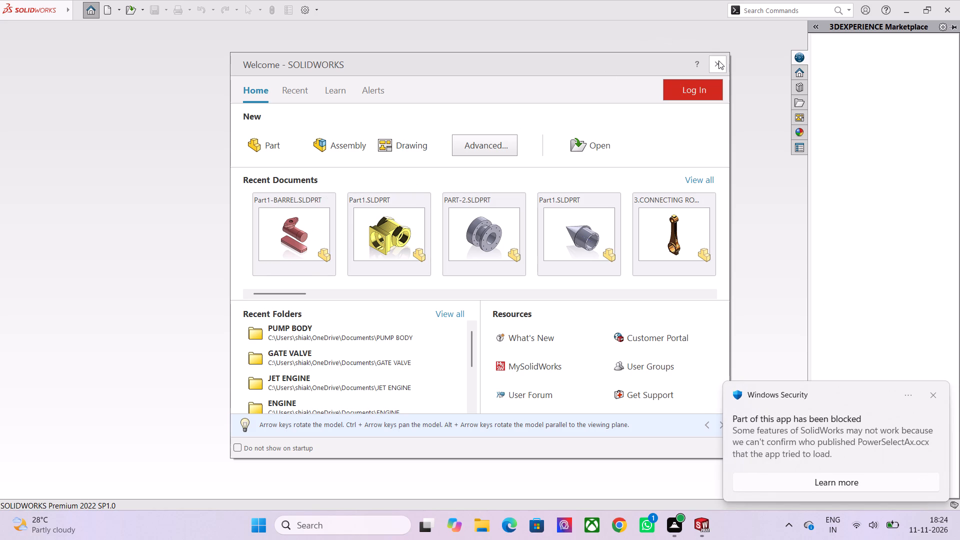
click(286, 93)
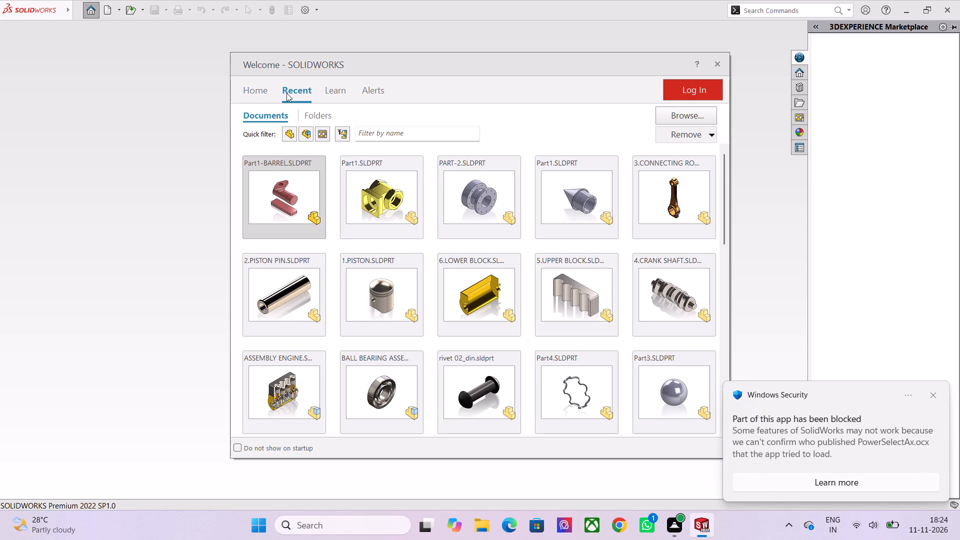
double_click(287, 211)
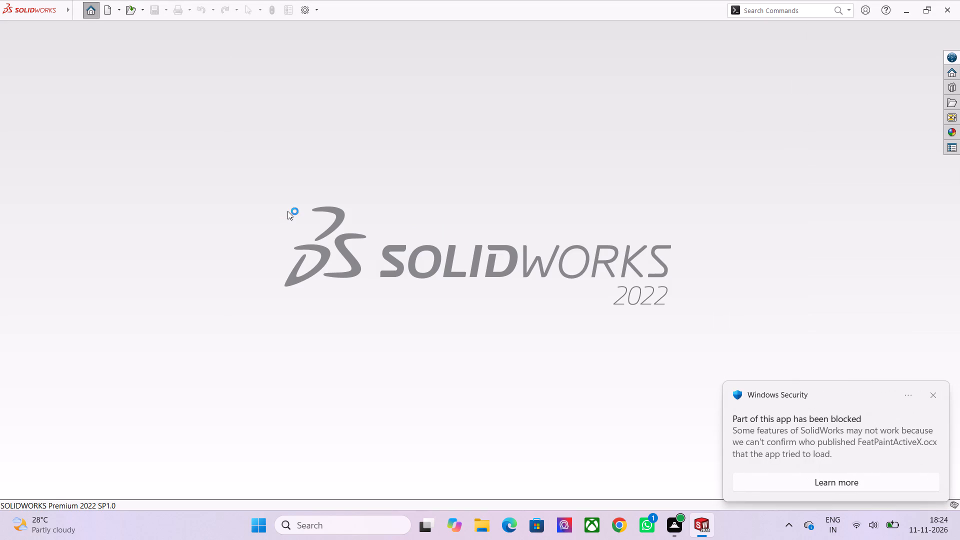
click(934, 391)
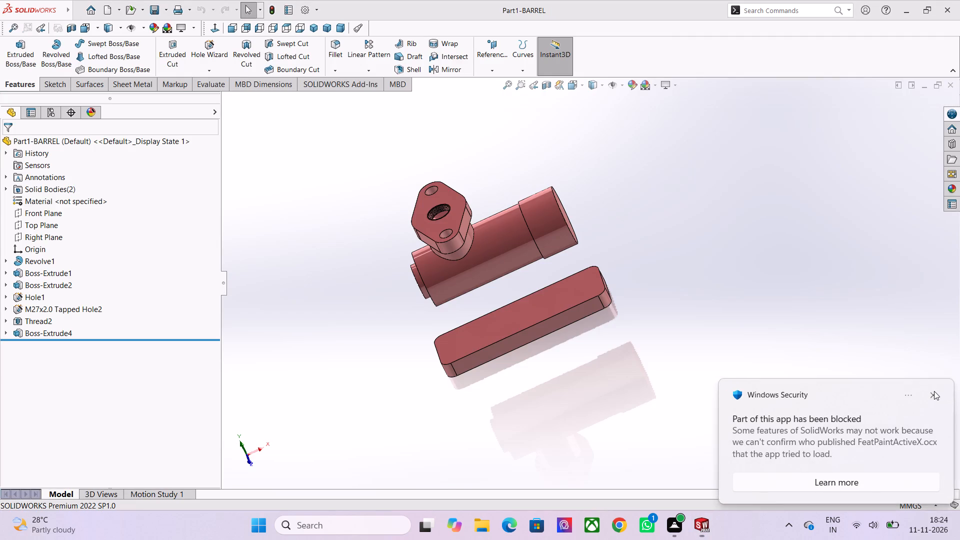
On the base plate's upper face, start a sketch and draw a horizontal line about 112 mm long through the origin along the barrel axis.
middle_drag(578, 395, 613, 327)
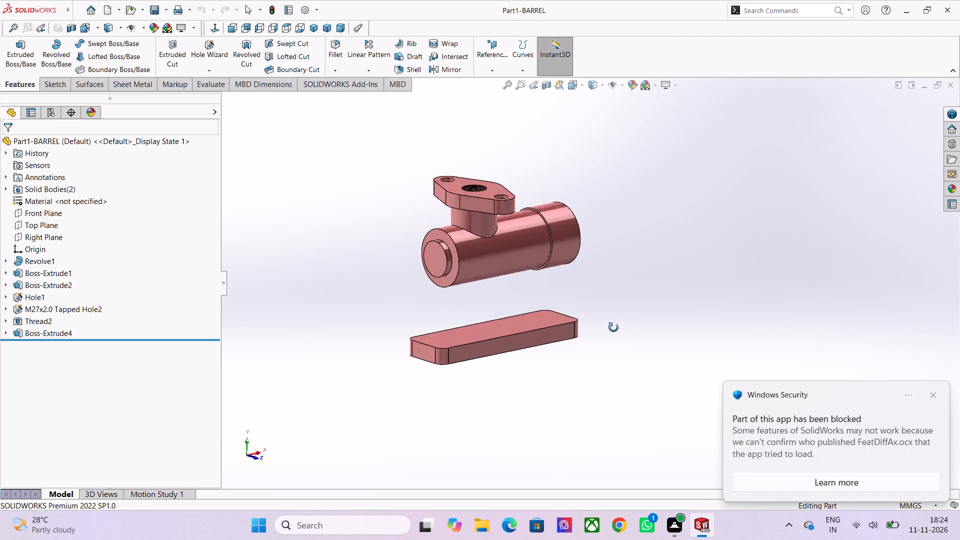
middle_drag(613, 327, 541, 406)
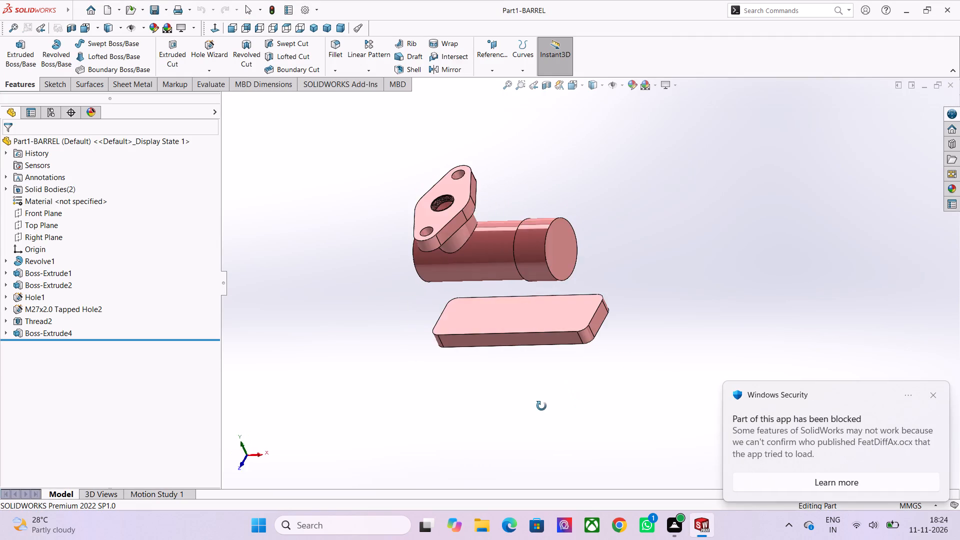
middle_drag(541, 406, 577, 330)
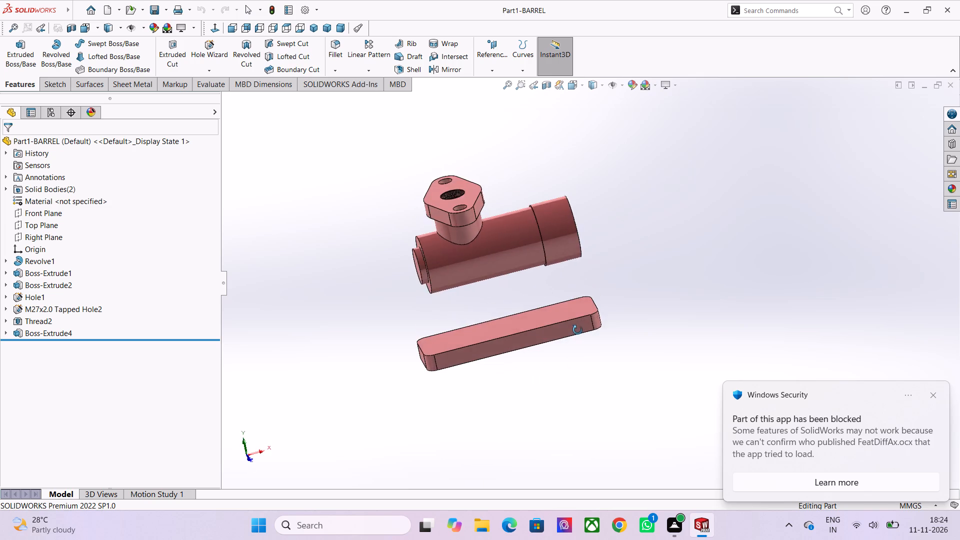
middle_drag(577, 330, 571, 421)
click(504, 300)
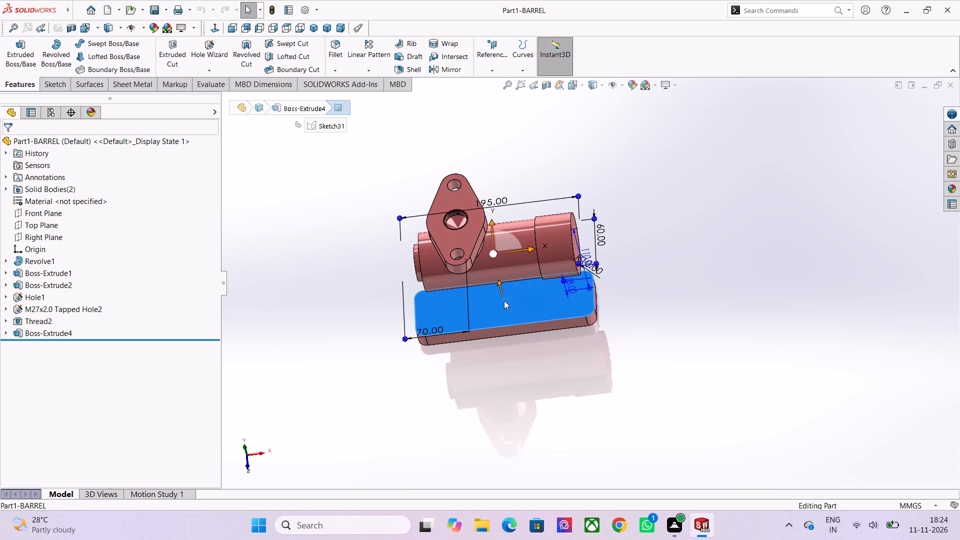
click(549, 276)
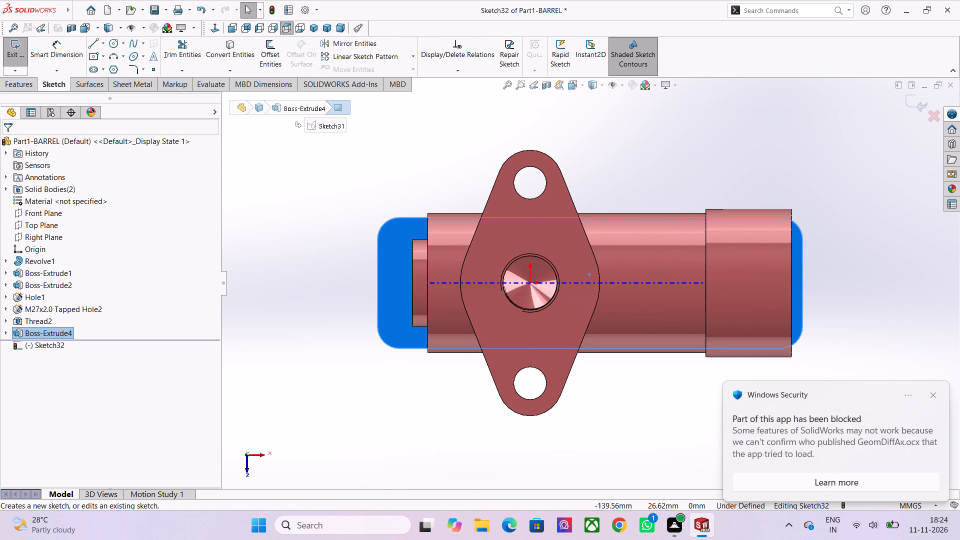
click(92, 42)
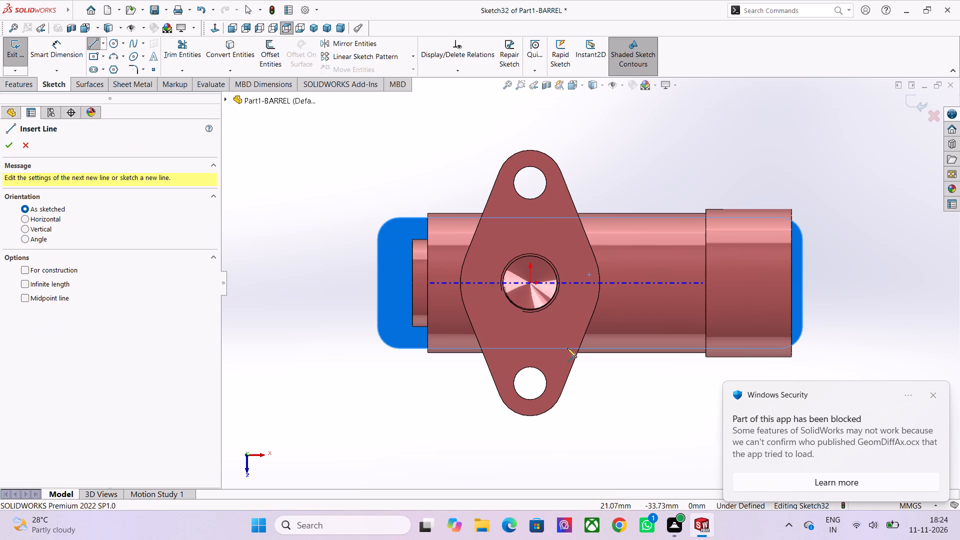
click(440, 283)
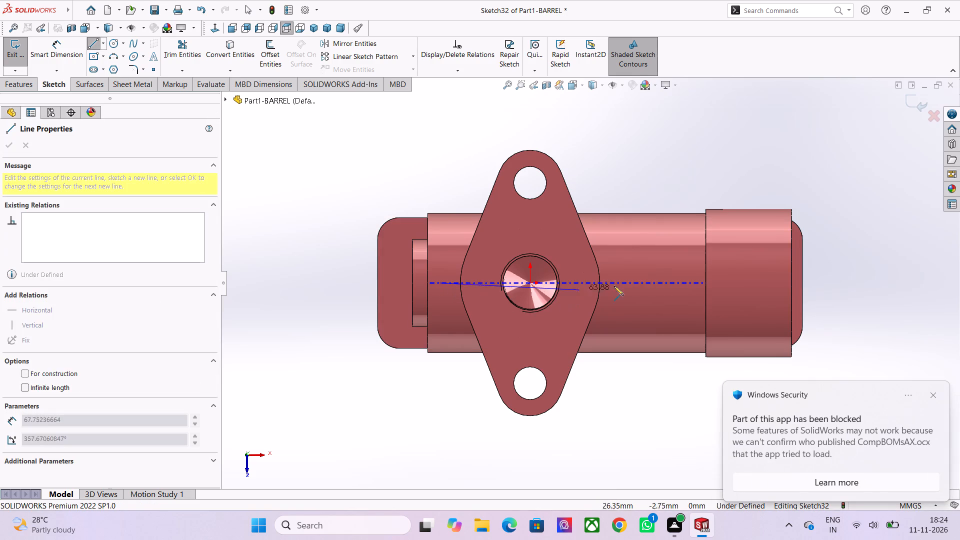
click(683, 283)
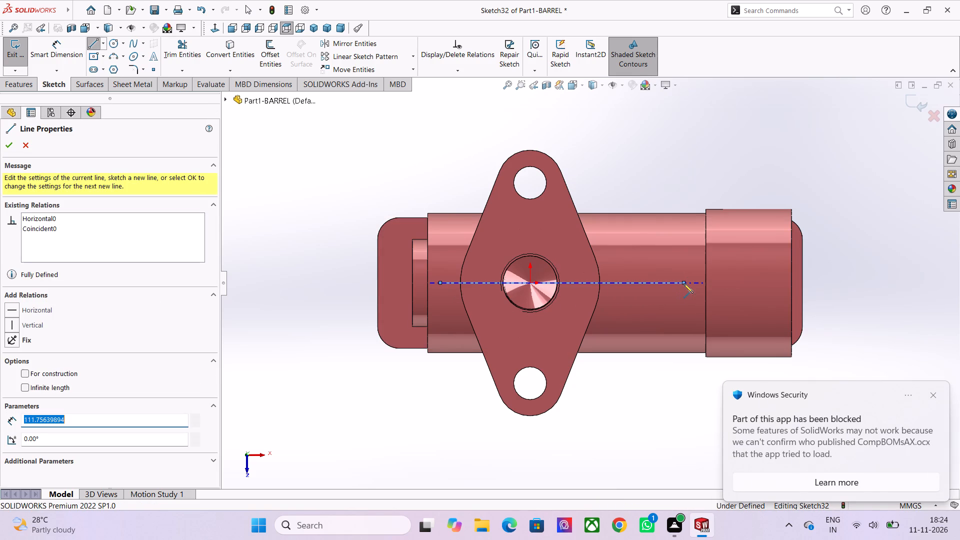
key(Escape)
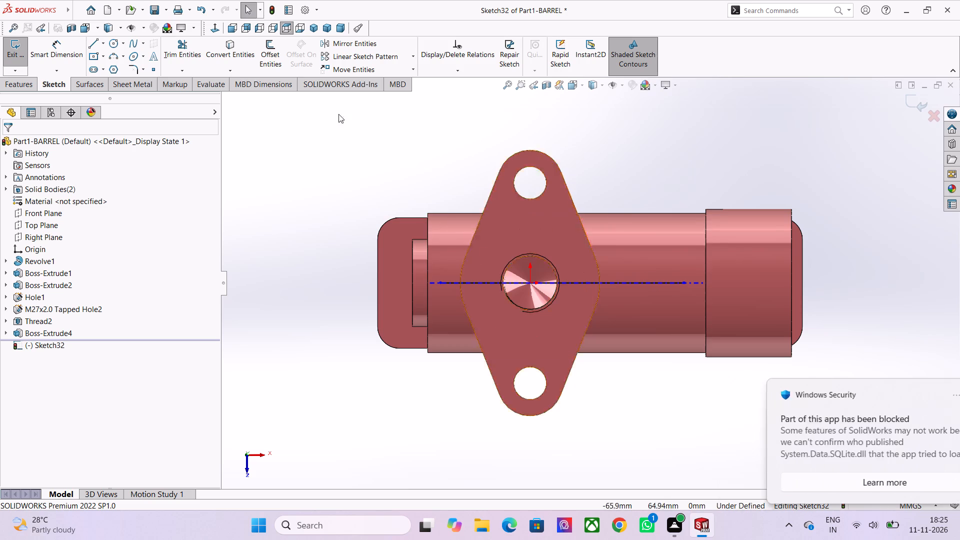
Dimension the horizontal sketch line to a length of 99 mm.
click(67, 50)
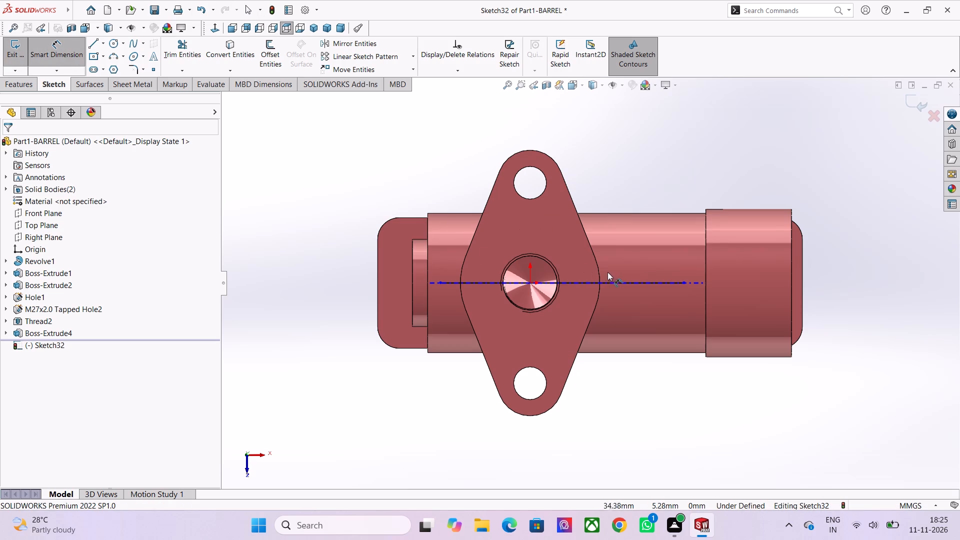
click(627, 280)
click(602, 119)
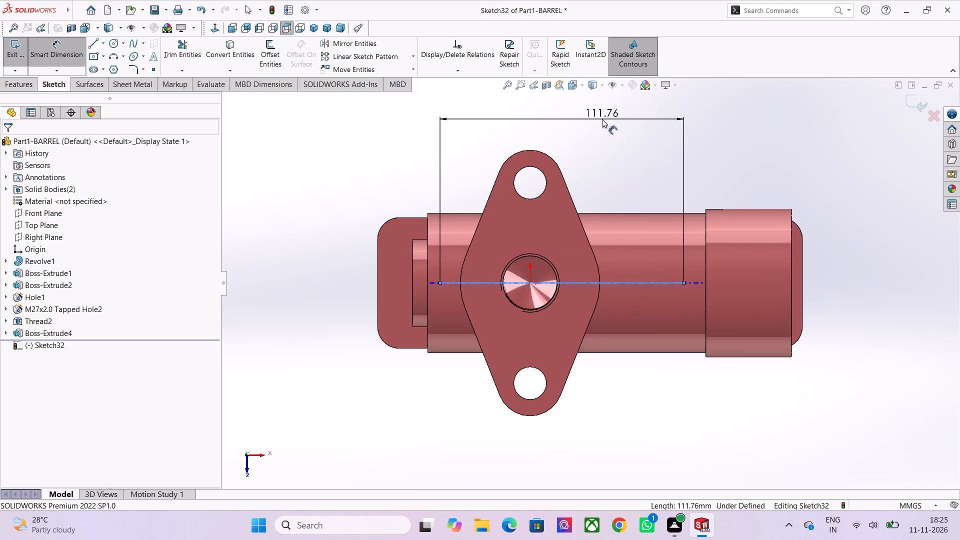
text(99)
key(Return)
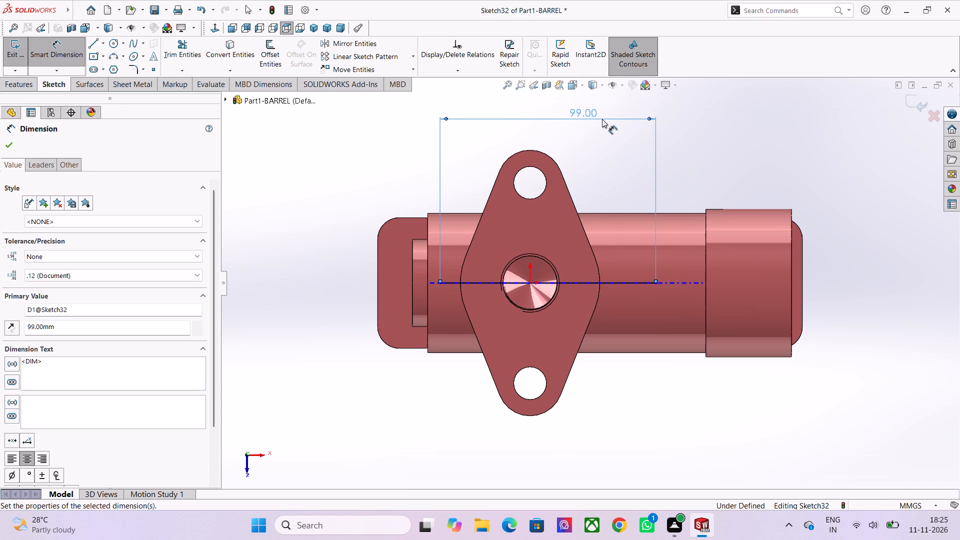
Extrude the line Up To Next as a 10 mm Mid-Plane thin feature, forming a web from the base plate to the barrel.
click(20, 56)
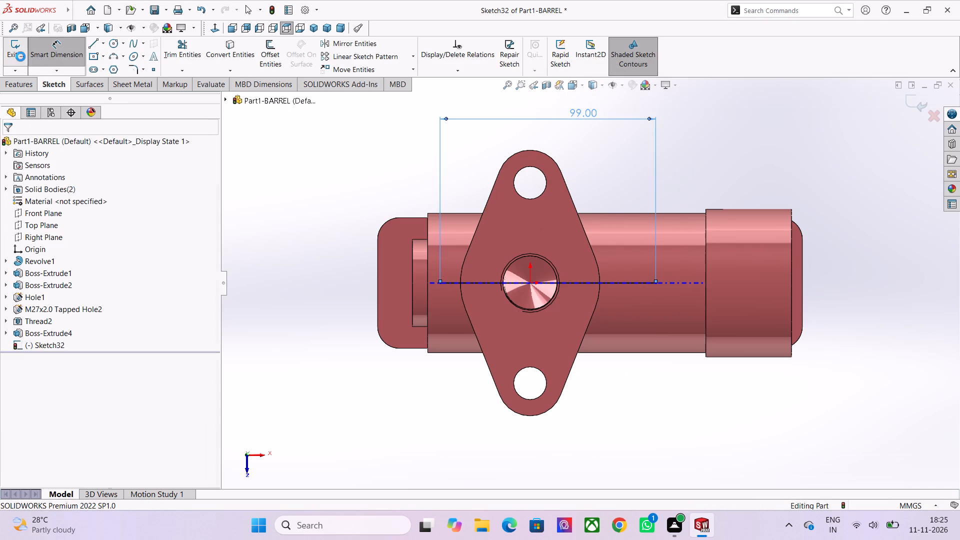
click(20, 56)
scroll(466, 374, down, 2)
middle_drag(471, 392, 471, 357)
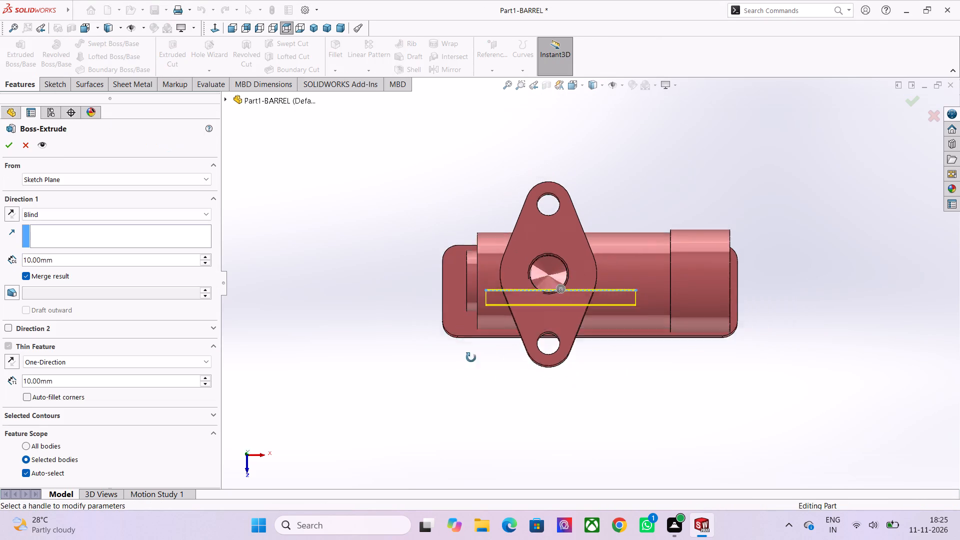
middle_drag(471, 357, 411, 226)
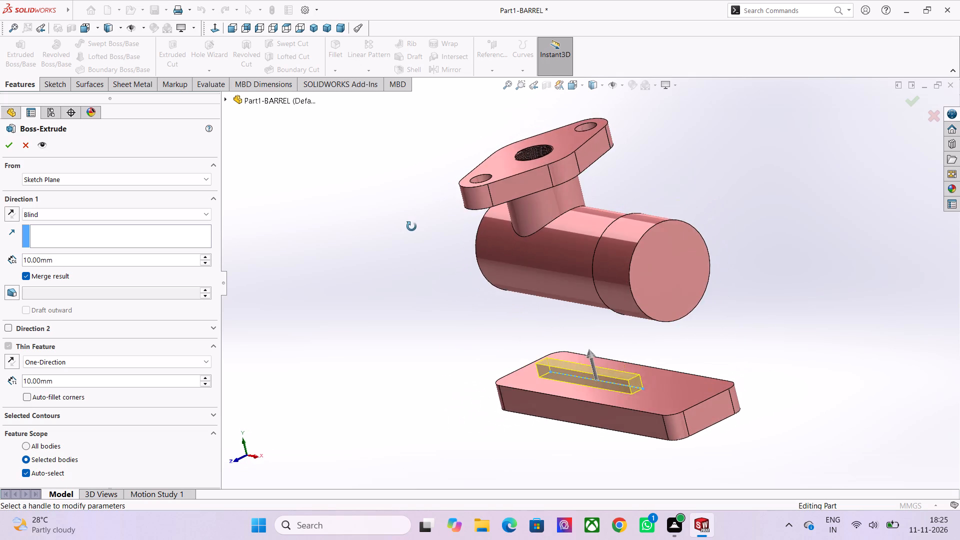
middle_drag(411, 226, 414, 258)
scroll(629, 381, up, 2)
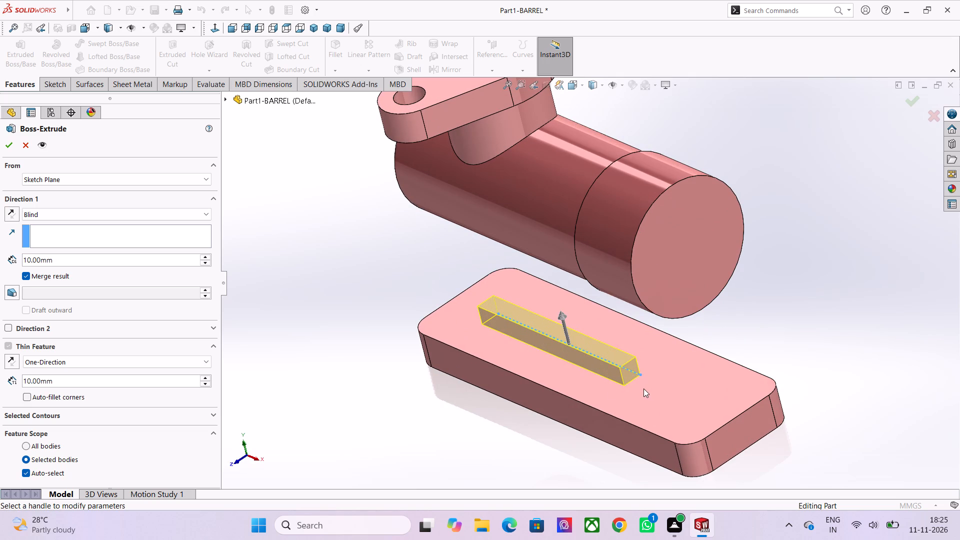
click(137, 364)
click(117, 382)
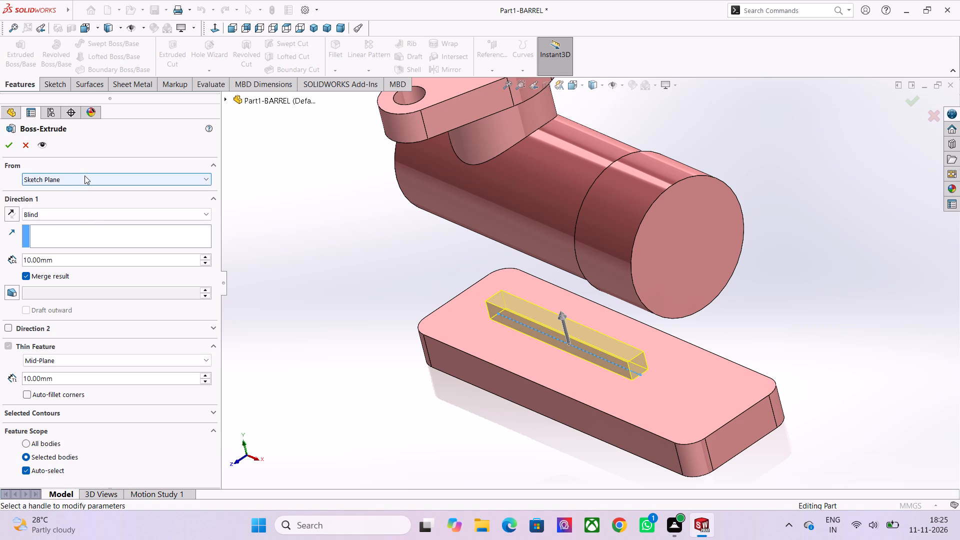
click(95, 218)
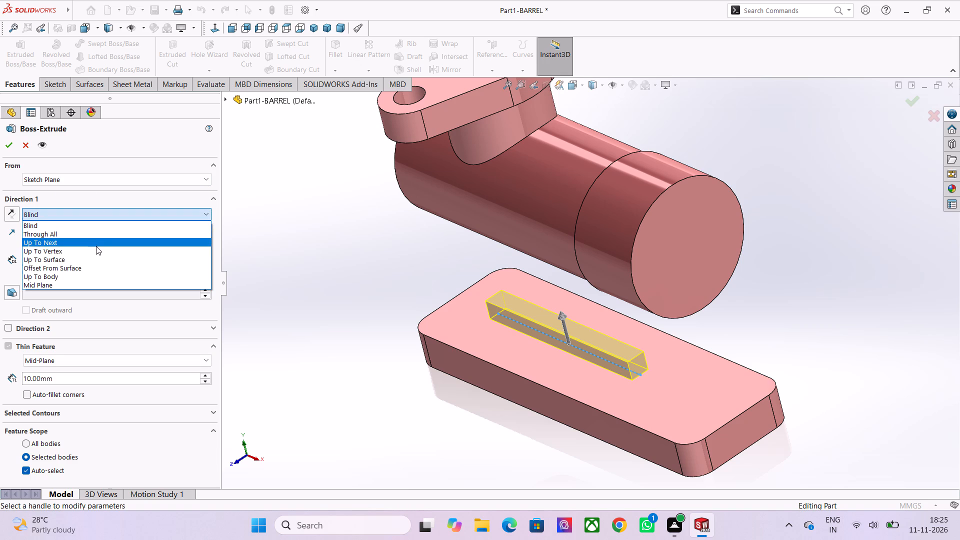
click(96, 246)
click(7, 144)
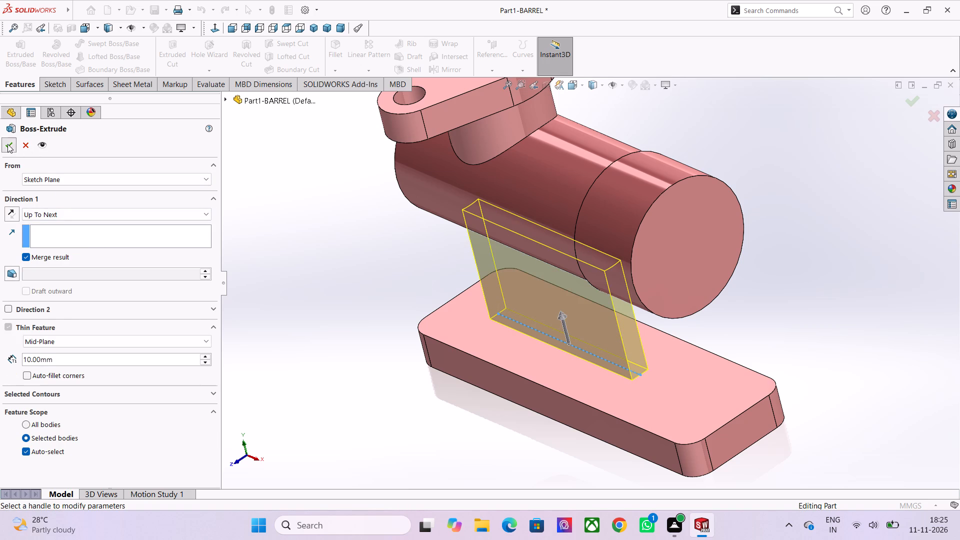
Inspect the new web between the barrel and base plate, and save the part.
scroll(582, 256, down, 2)
click(519, 424)
middle_drag(518, 424, 522, 373)
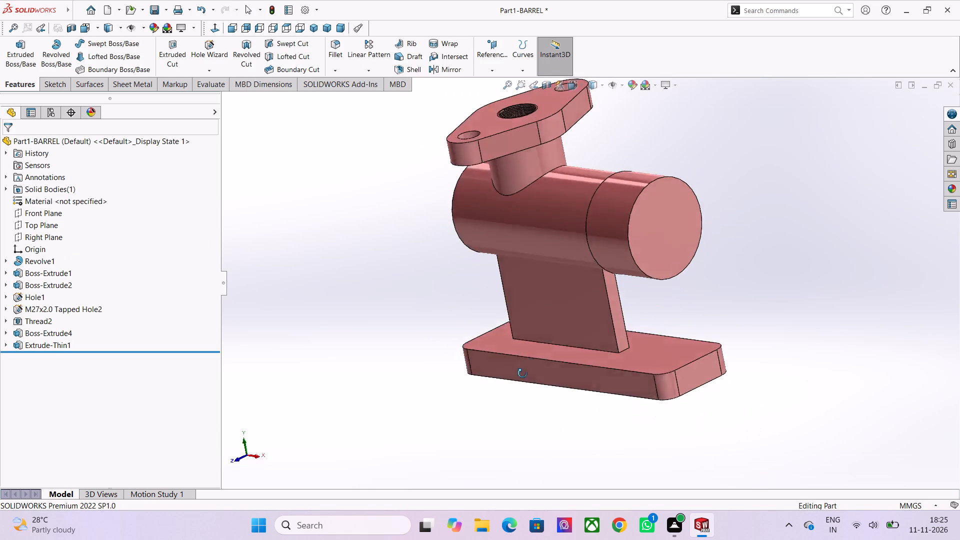
middle_drag(522, 373, 588, 356)
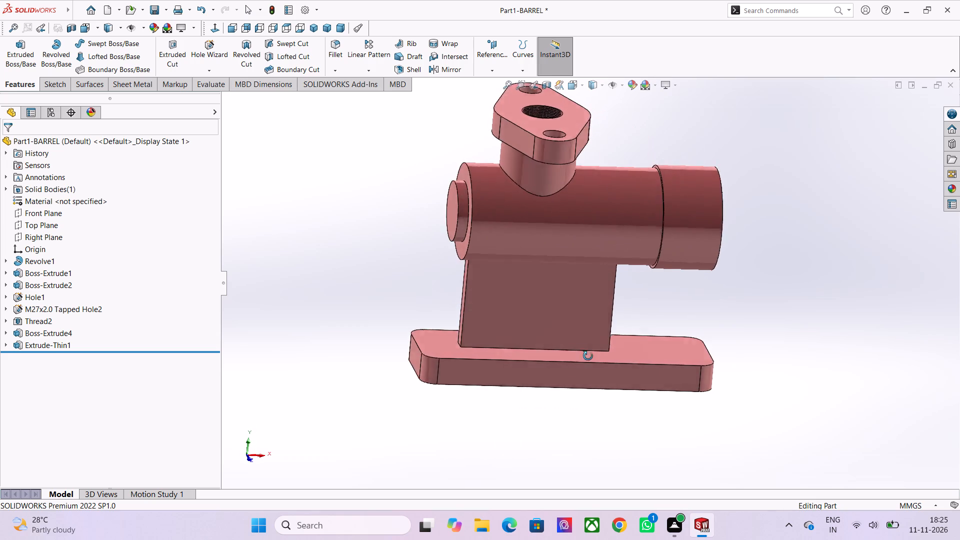
middle_drag(588, 356, 603, 371)
key(ctrl+s)
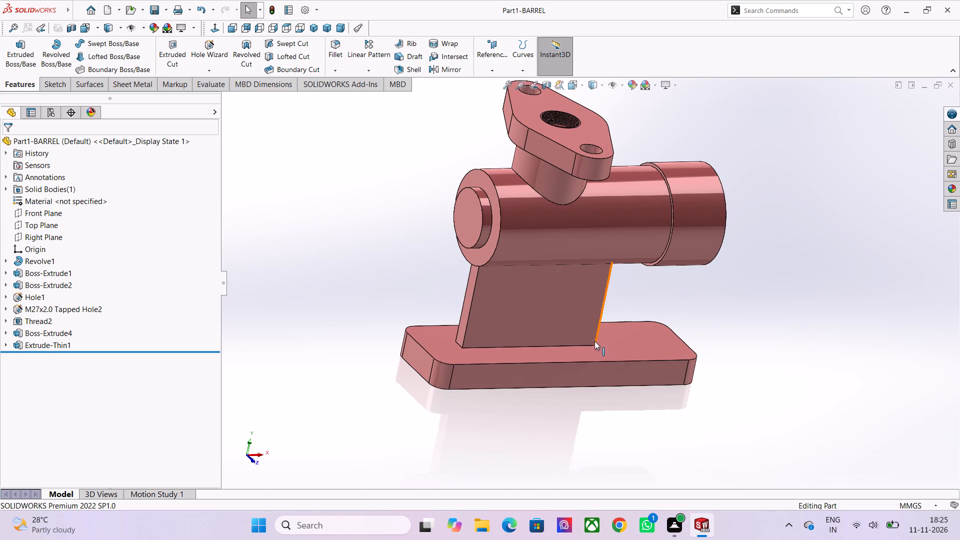
Start a sketch on the Front Plane and draw a corner rectangle about 71 by 48 mm over the barrel, its base on the web's top edge.
middle_drag(551, 338, 536, 301)
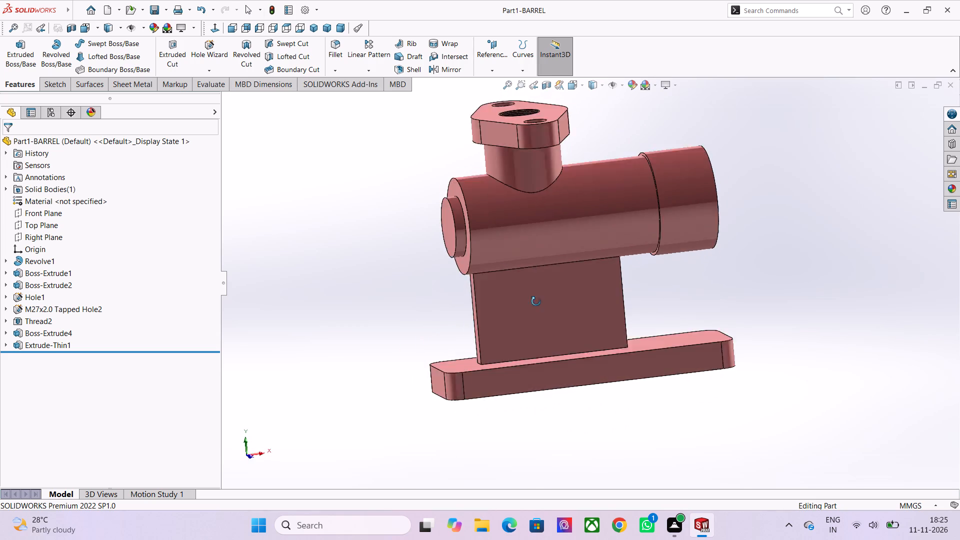
middle_drag(536, 301, 582, 329)
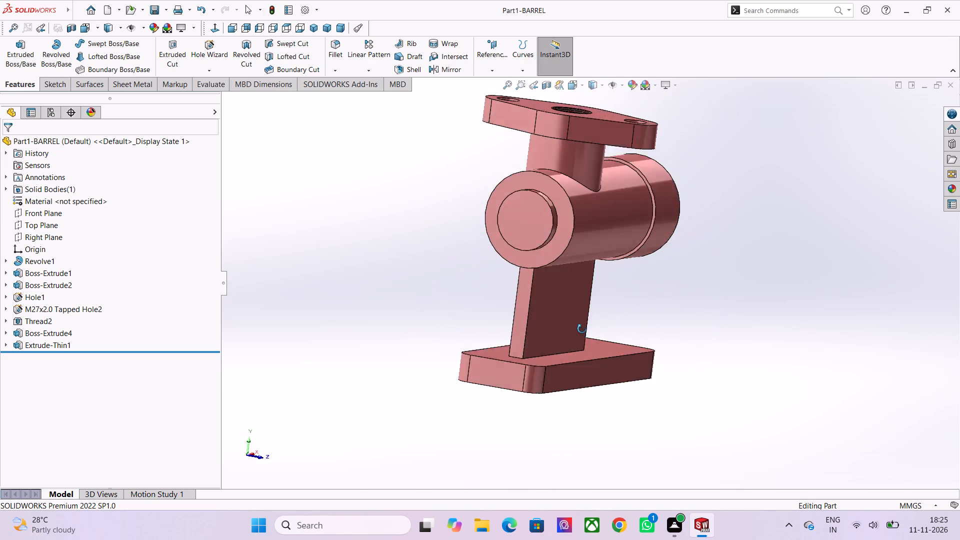
middle_drag(582, 329, 537, 323)
click(38, 213)
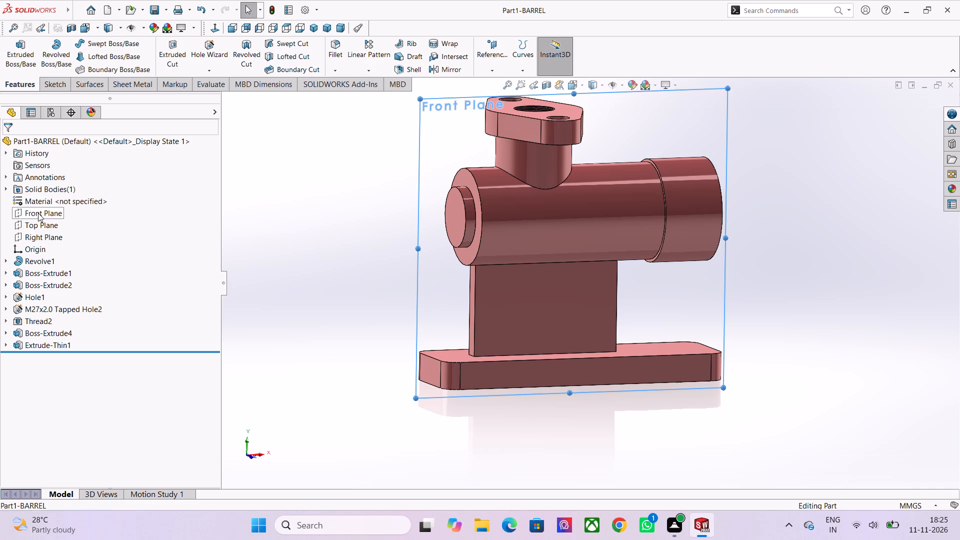
click(46, 200)
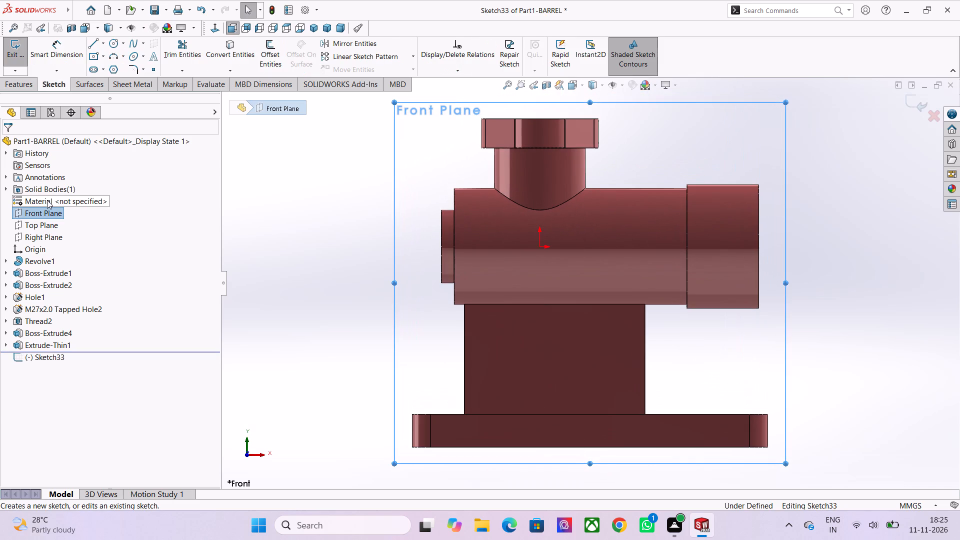
scroll(675, 207, up, 1)
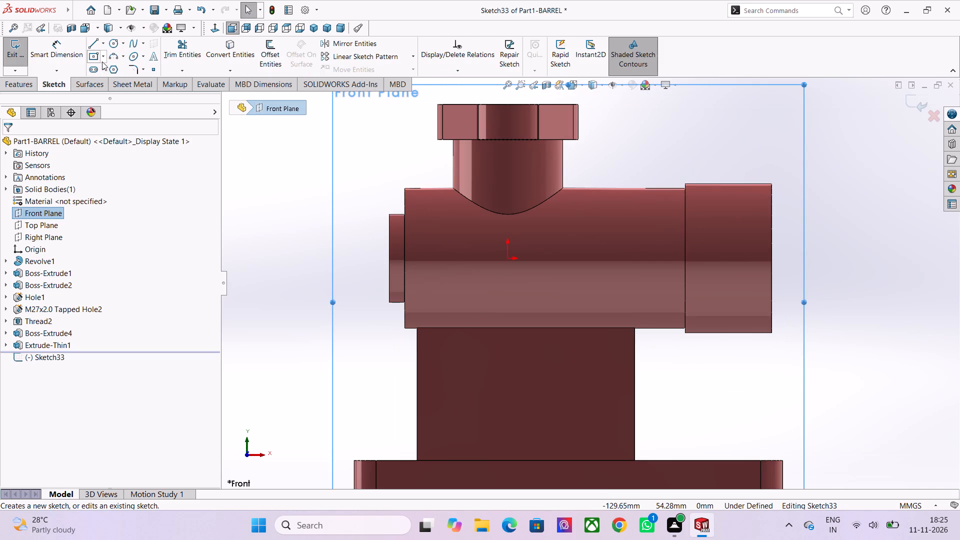
click(102, 61)
click(115, 70)
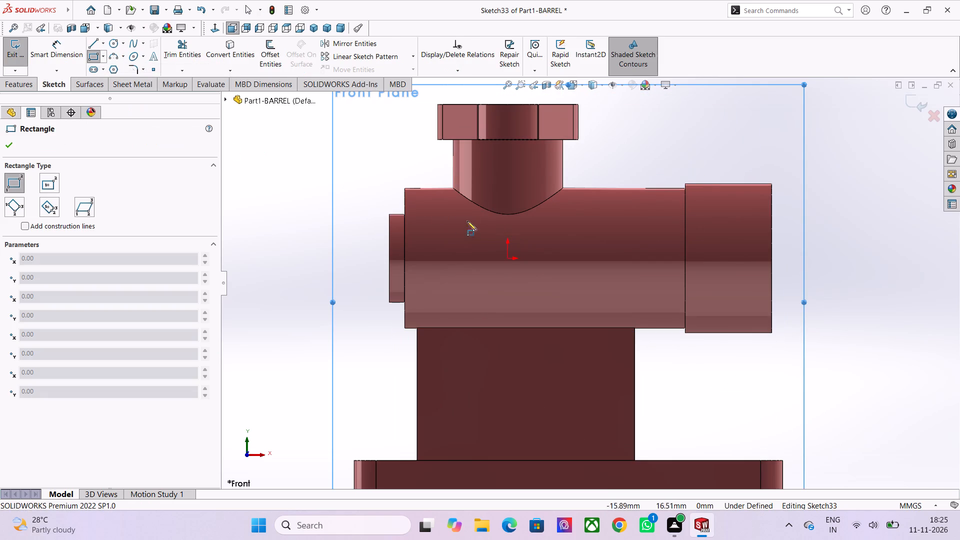
click(419, 221)
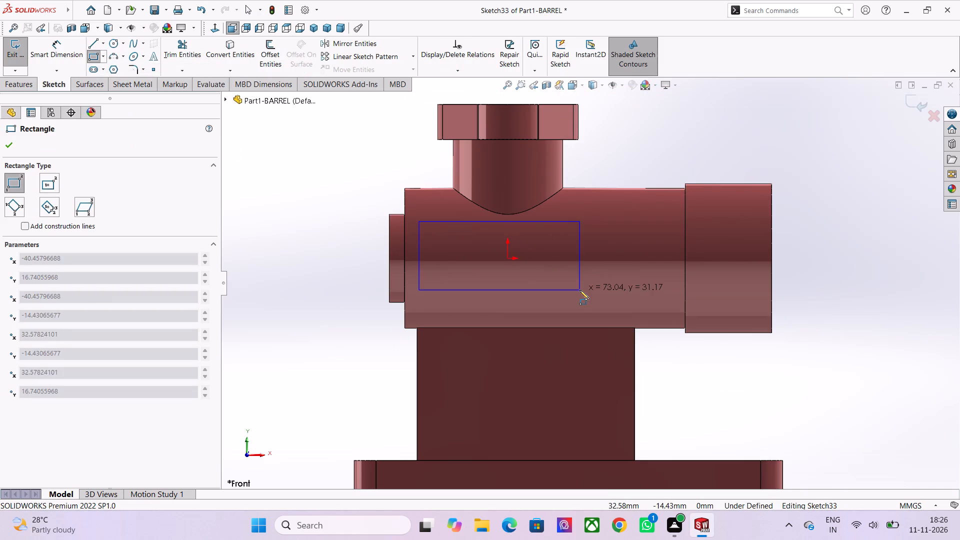
click(575, 326)
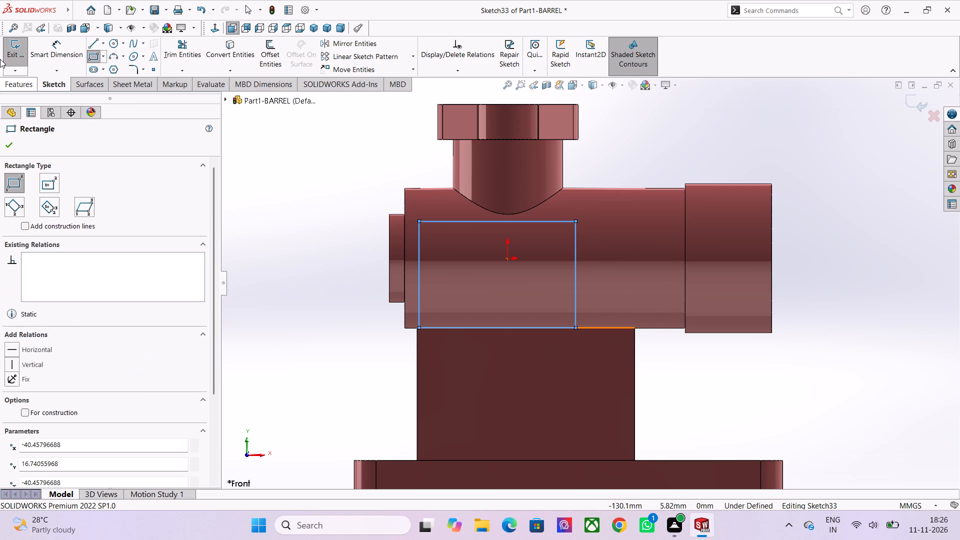
Dimension the rectangle to a height of 44 mm and a width of 56 mm.
click(54, 63)
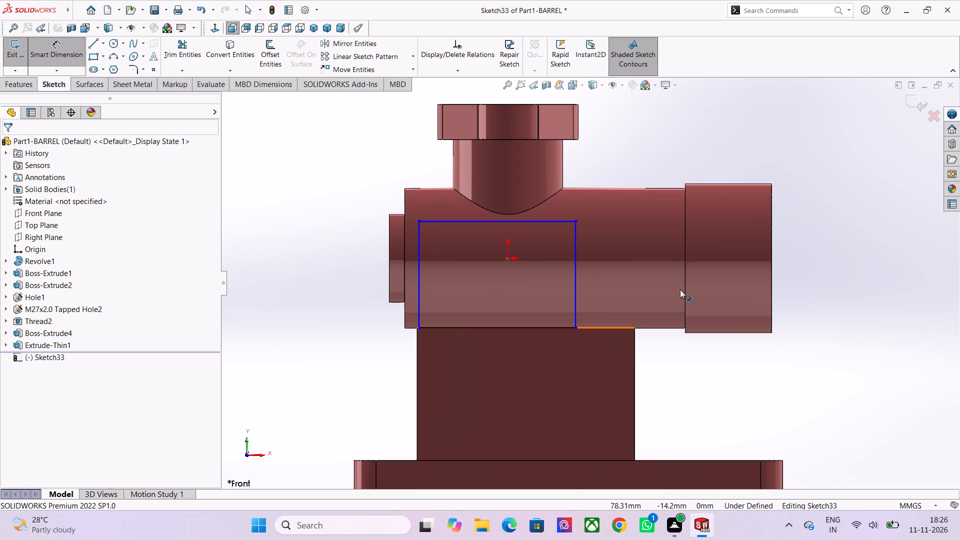
click(577, 266)
click(613, 275)
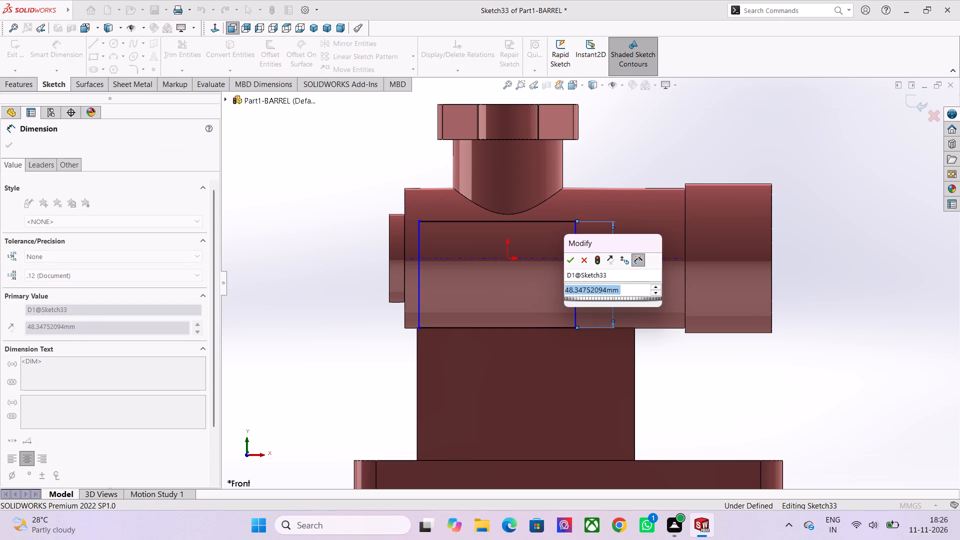
text(44)
key(Return)
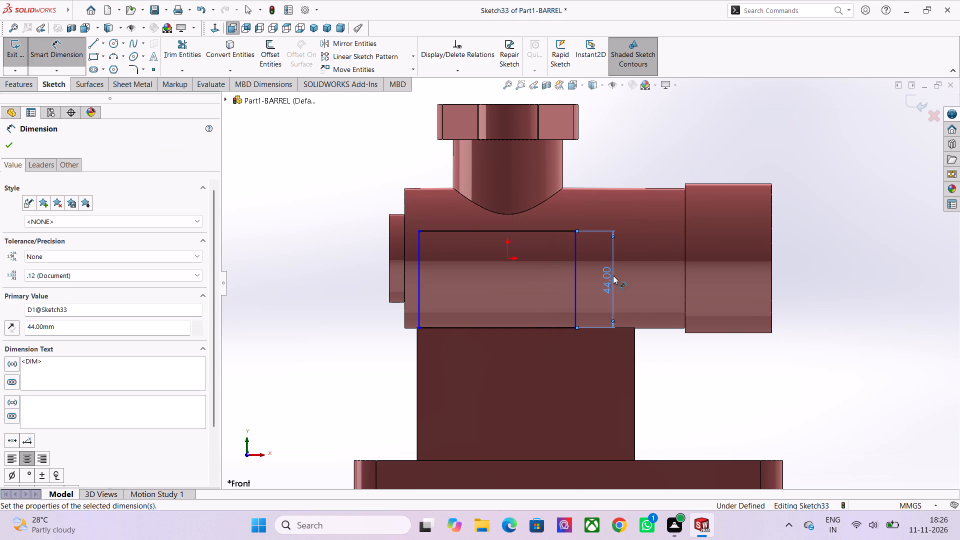
click(515, 326)
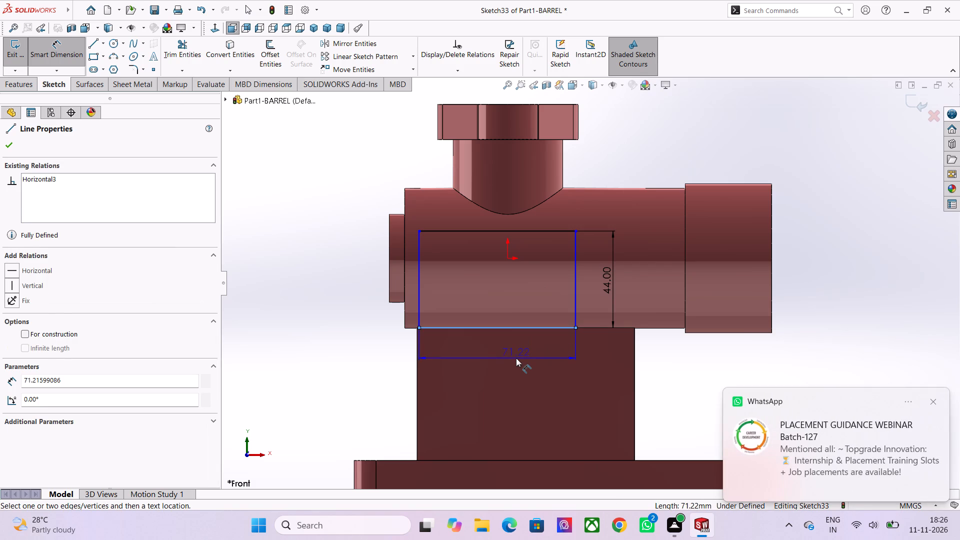
click(516, 358)
text(56)
key(Return)
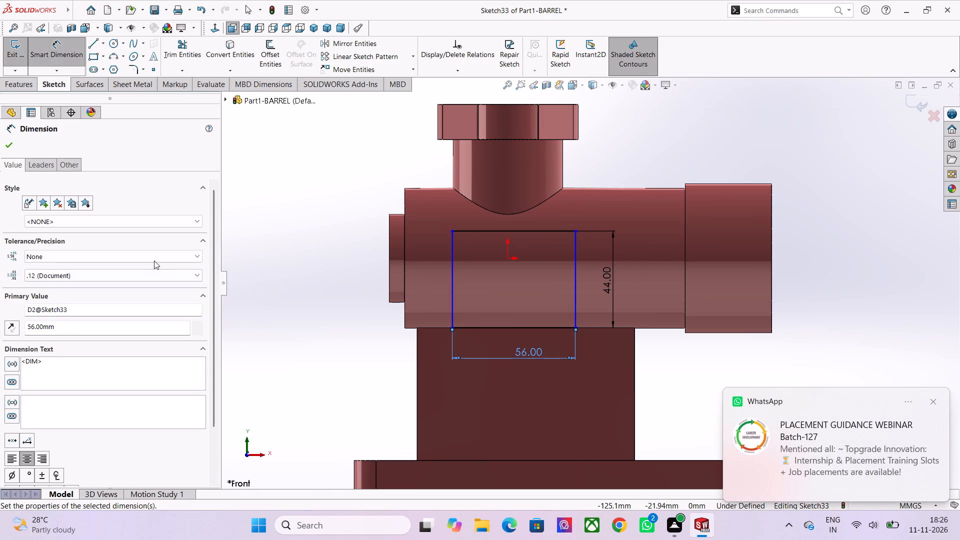
click(13, 147)
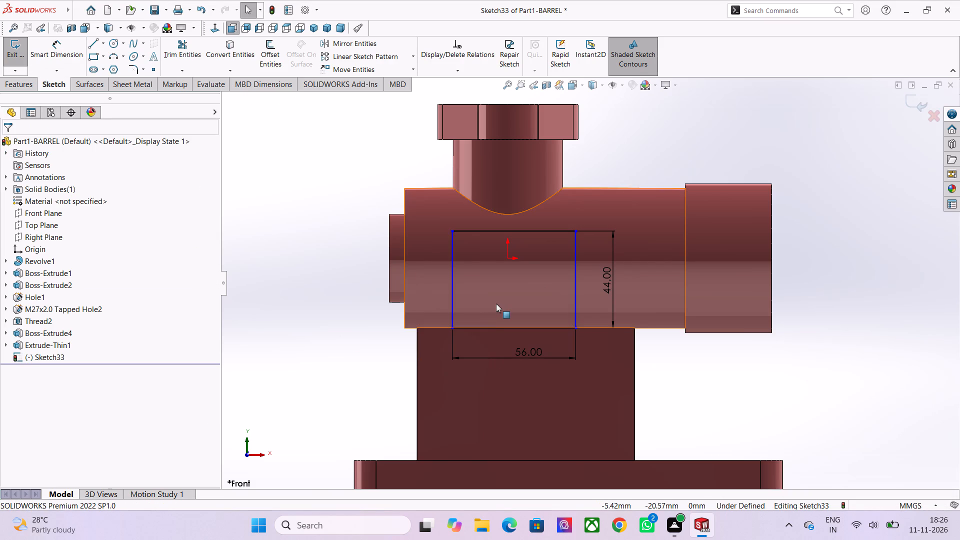
Draw a vertical centerline through the origin, extending past the rectangle's upper and lower sides.
scroll(525, 309, up, 3)
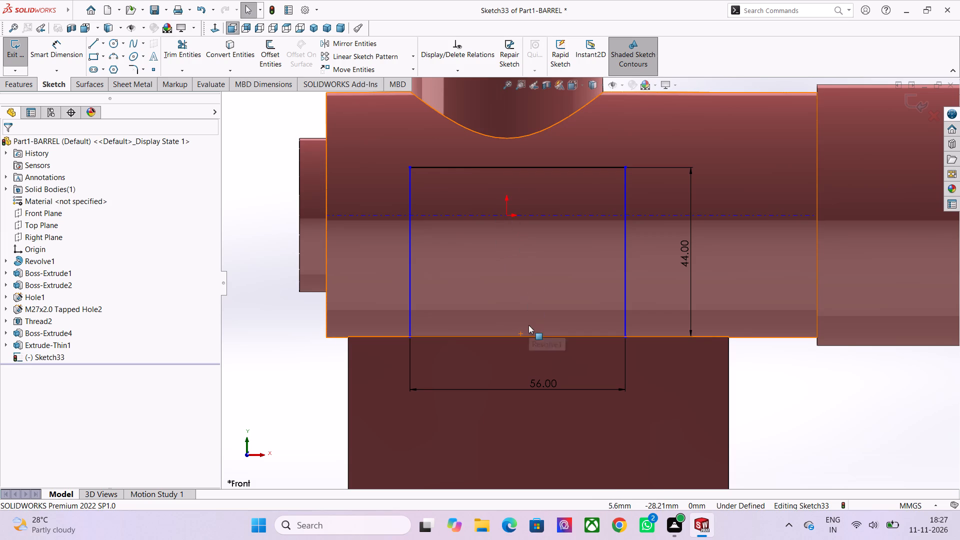
scroll(519, 334, up, 3)
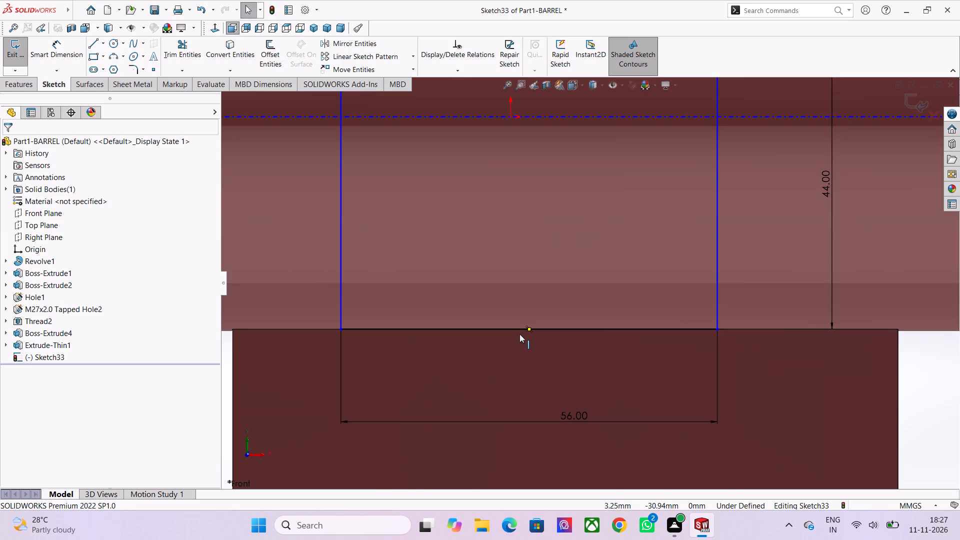
scroll(534, 326, down, 1)
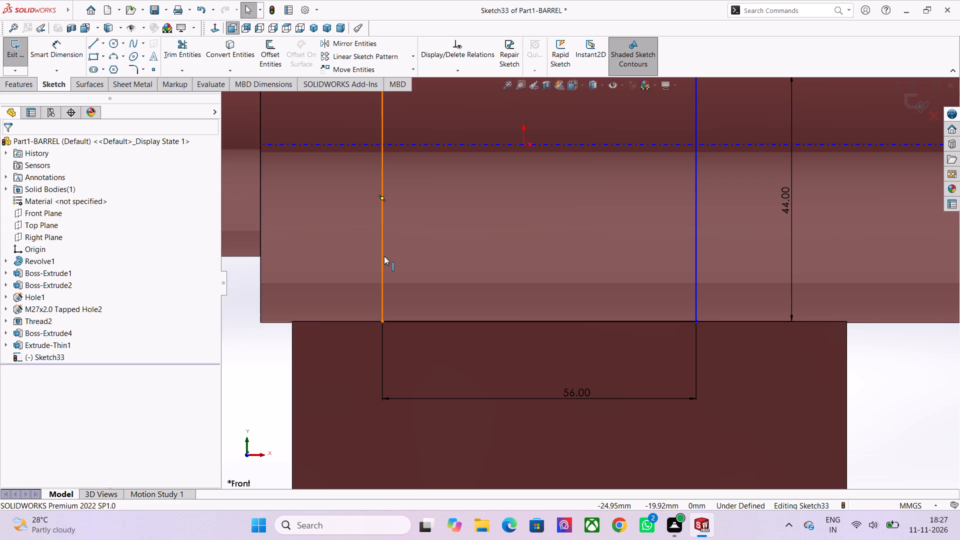
scroll(425, 217, down, 2)
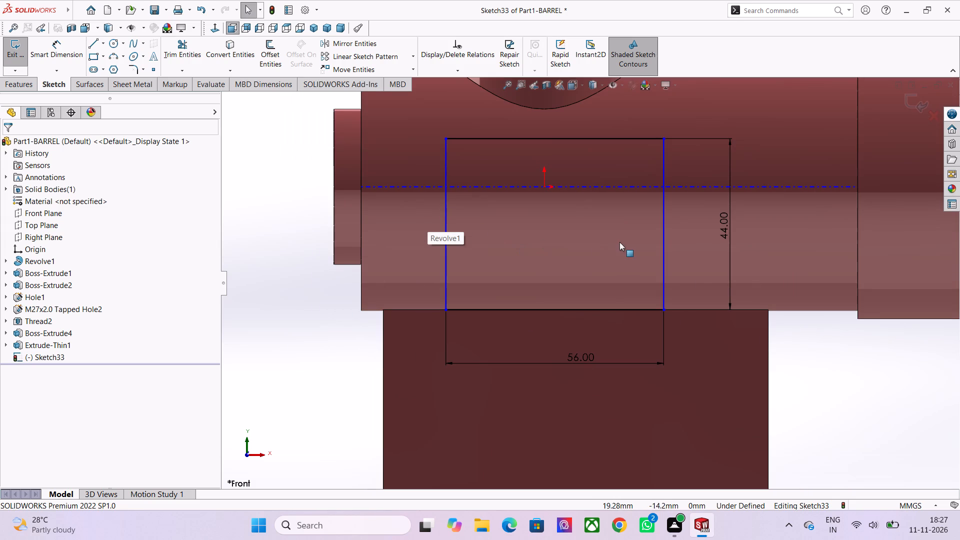
click(103, 45)
click(115, 64)
scroll(545, 228, down, 2)
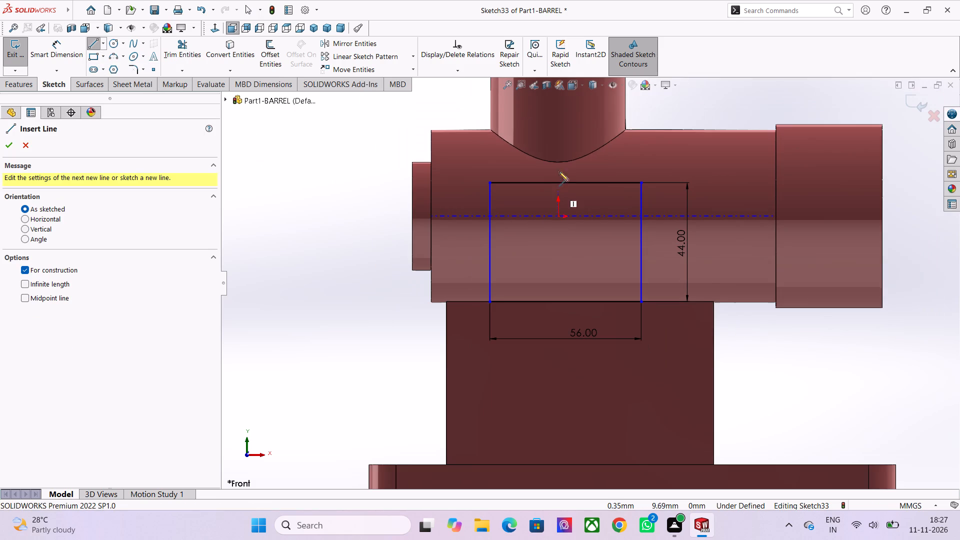
click(558, 168)
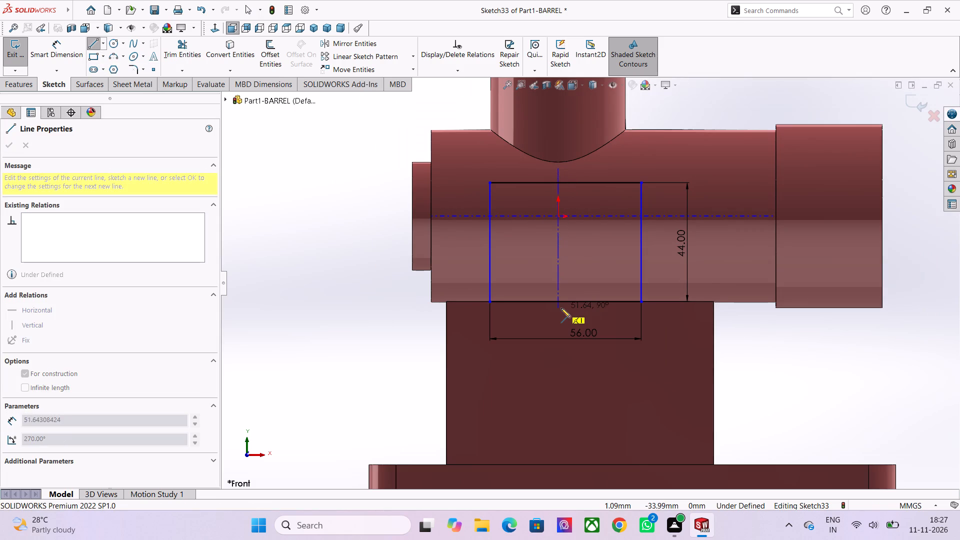
click(561, 317)
key(Escape)
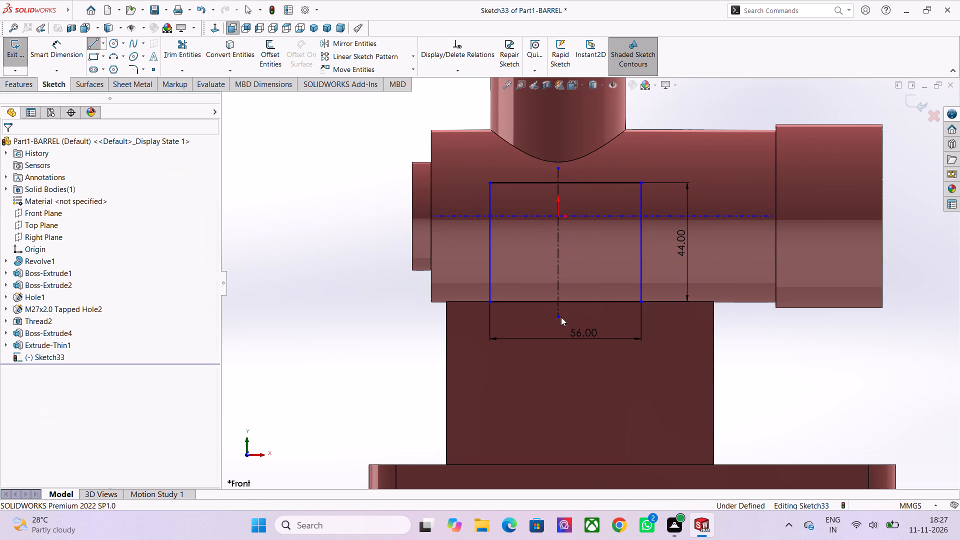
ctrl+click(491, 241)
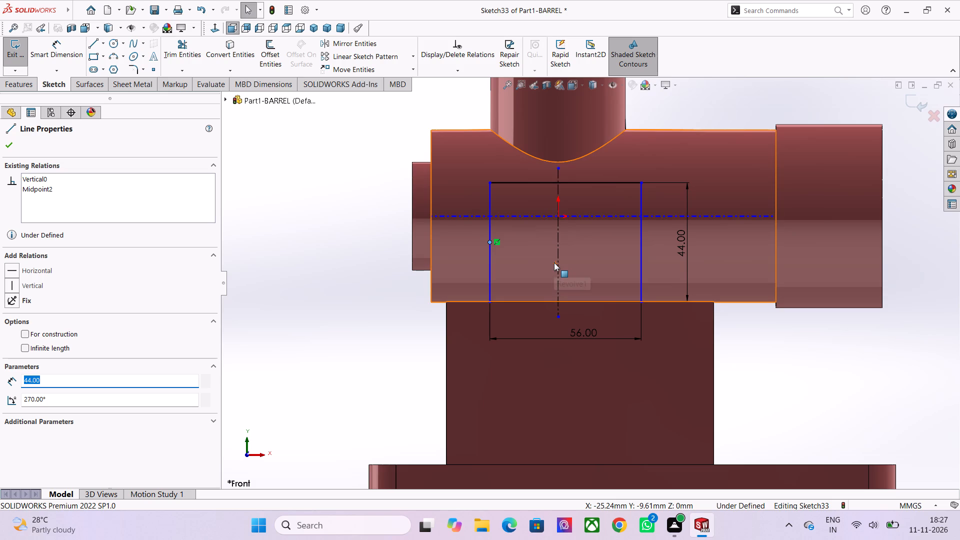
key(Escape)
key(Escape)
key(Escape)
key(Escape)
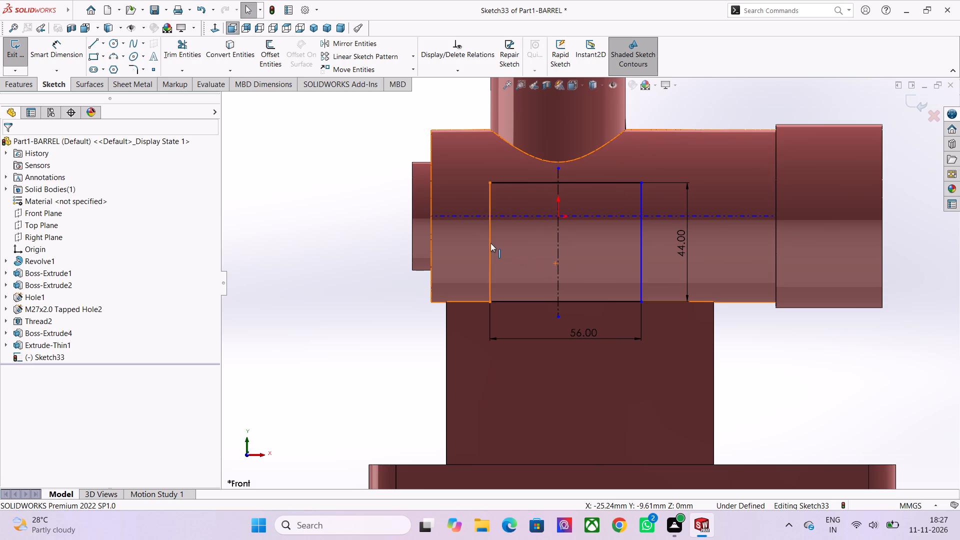
Make the rectangle's two vertical sides symmetric about the vertical centerline.
click(490, 243)
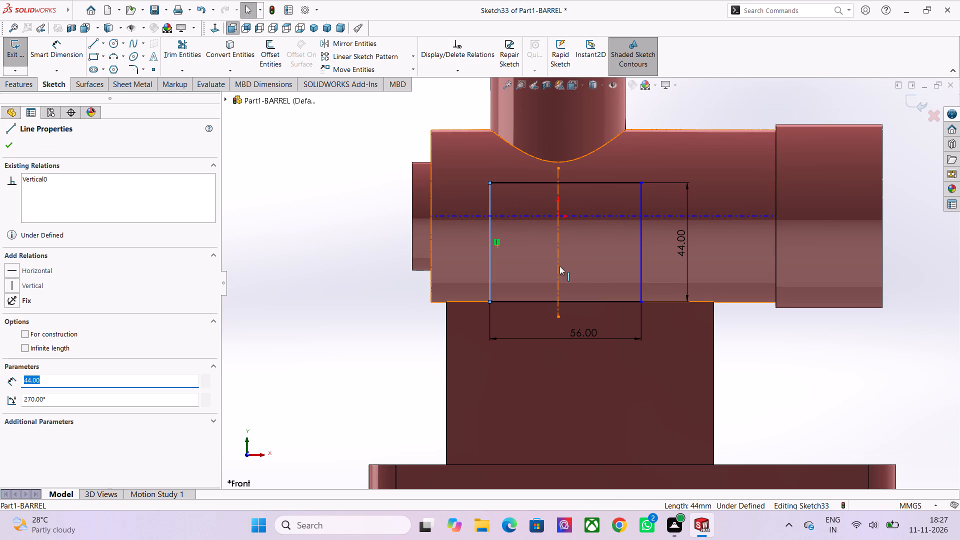
ctrl+click(559, 266)
ctrl+click(639, 262)
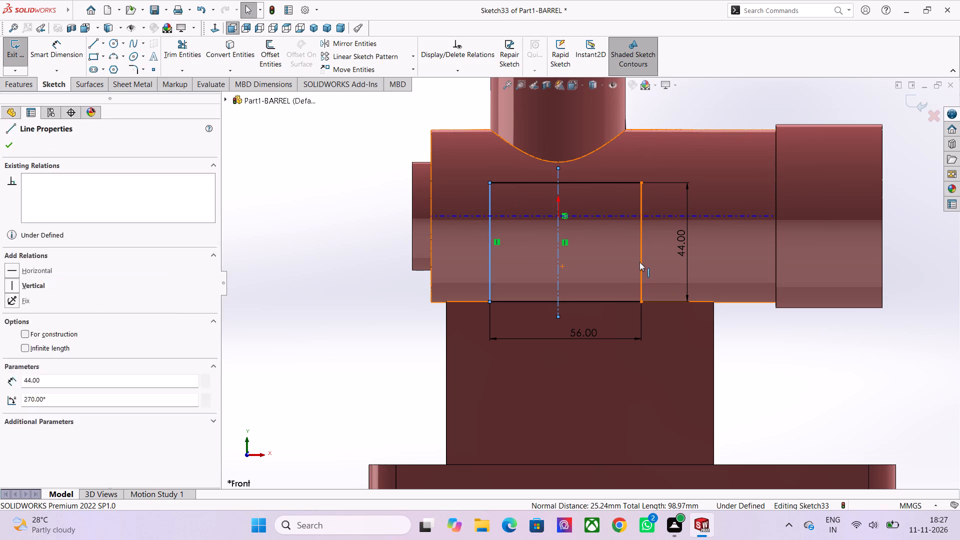
click(27, 406)
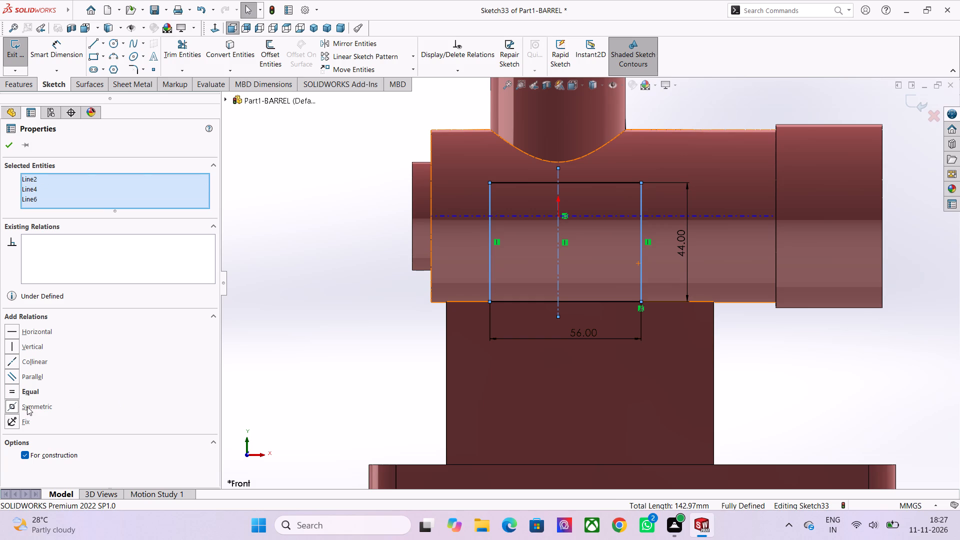
click(14, 144)
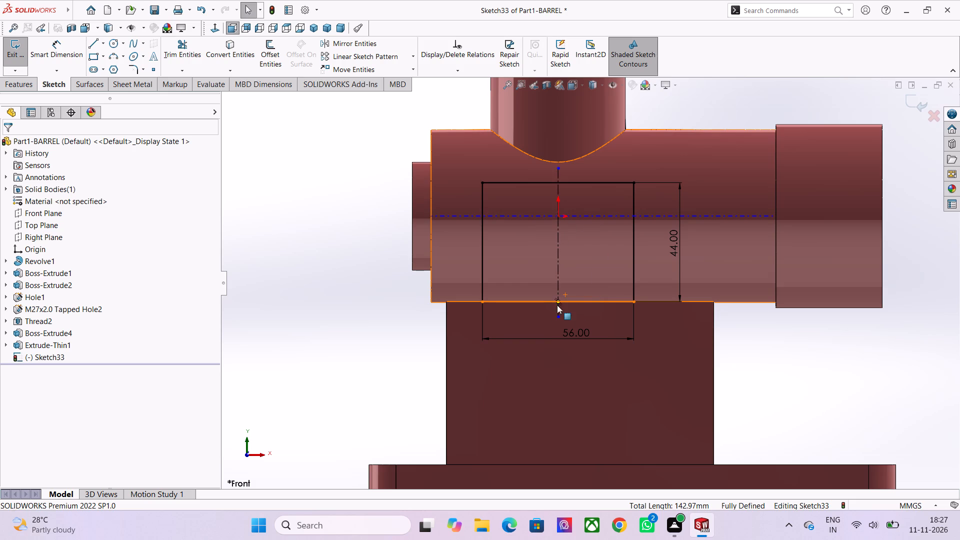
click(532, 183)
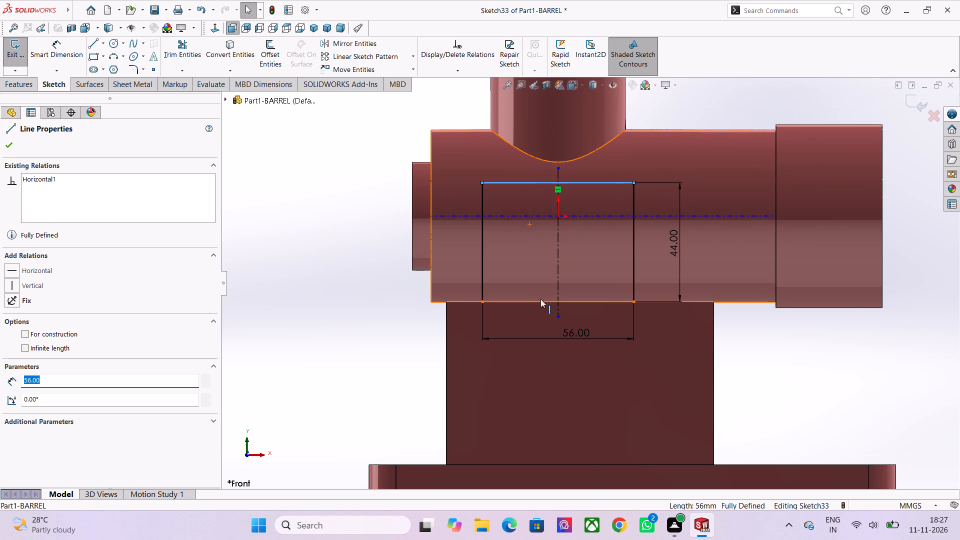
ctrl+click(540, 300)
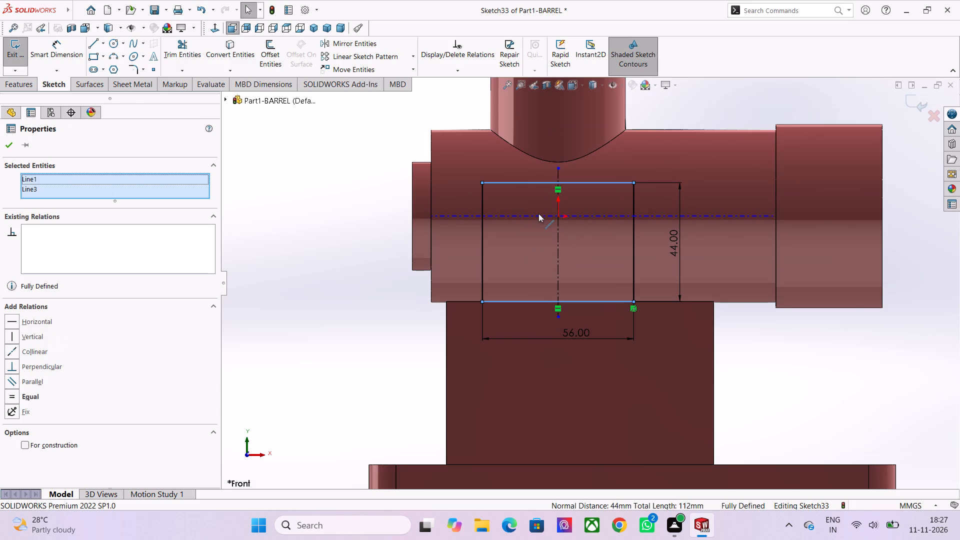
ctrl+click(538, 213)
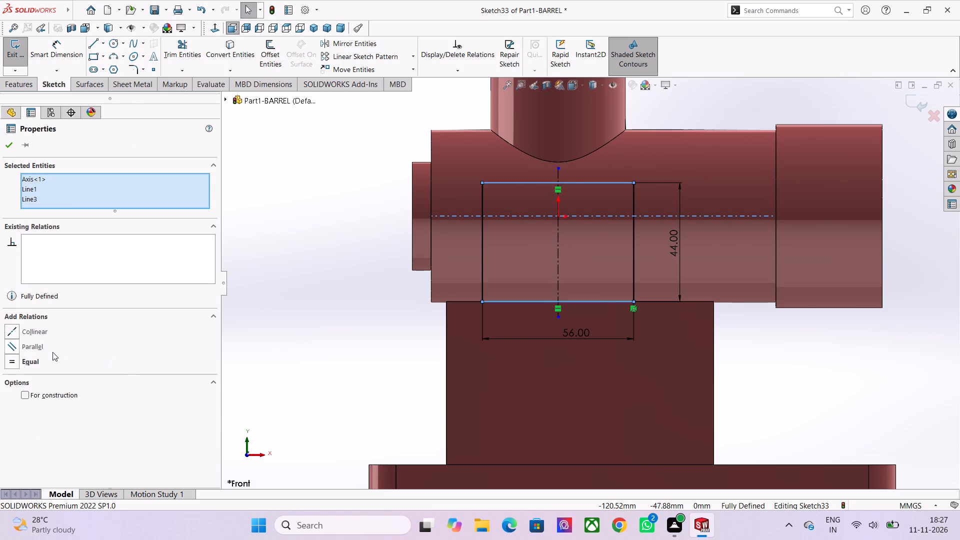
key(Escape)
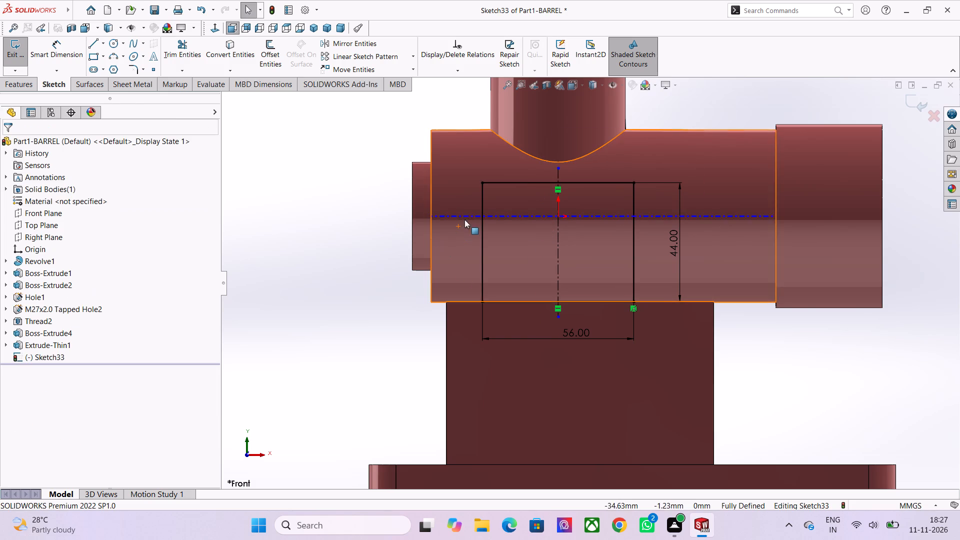
Draw a horizontal centerline about 156 mm long through the origin along the barrel axis.
click(104, 43)
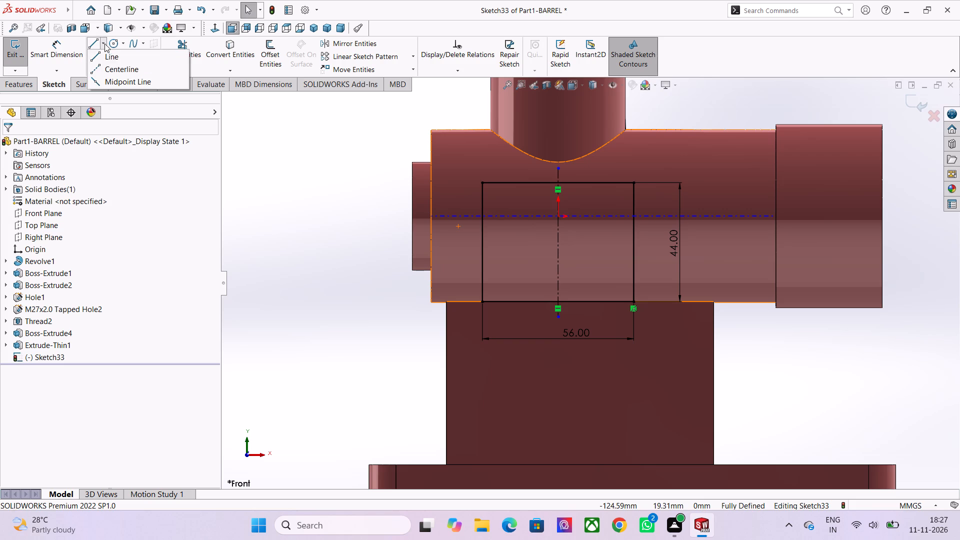
click(116, 67)
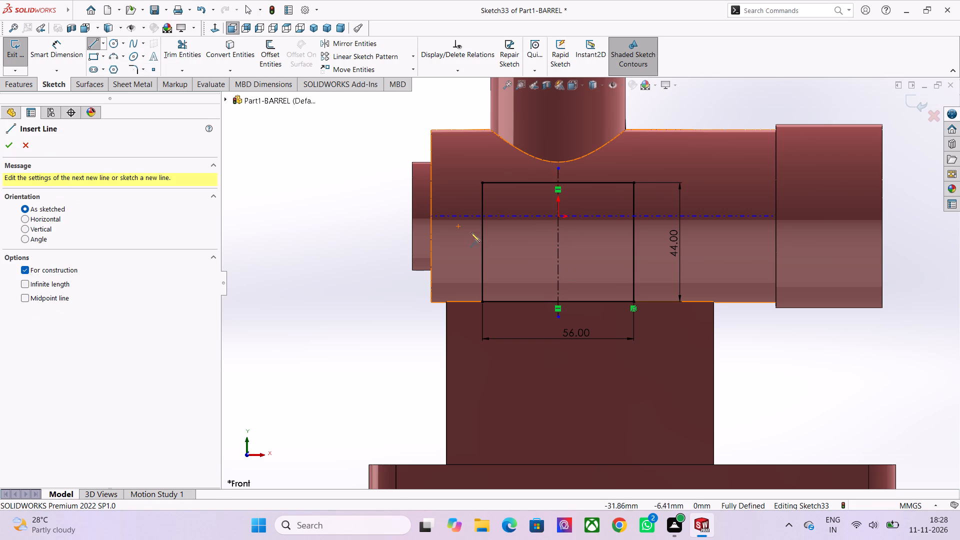
click(388, 217)
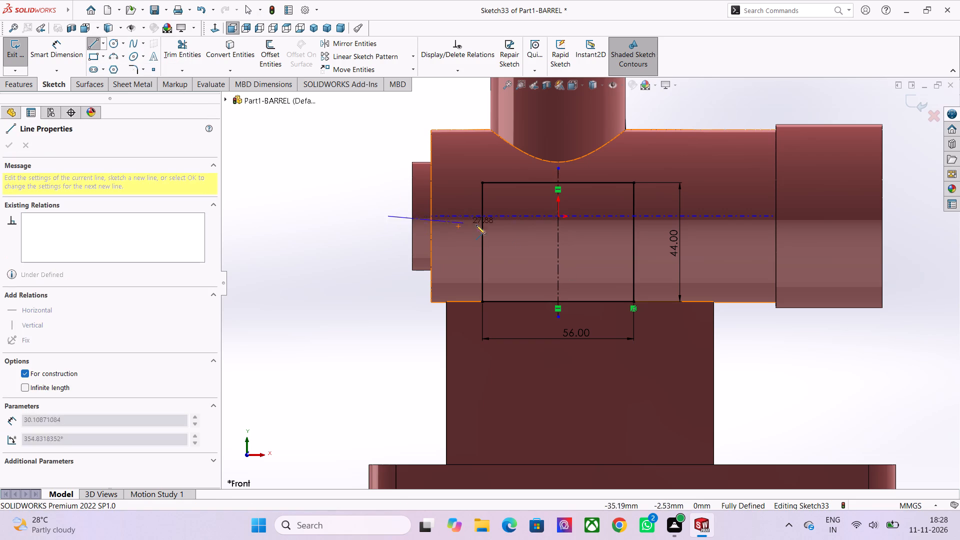
click(810, 218)
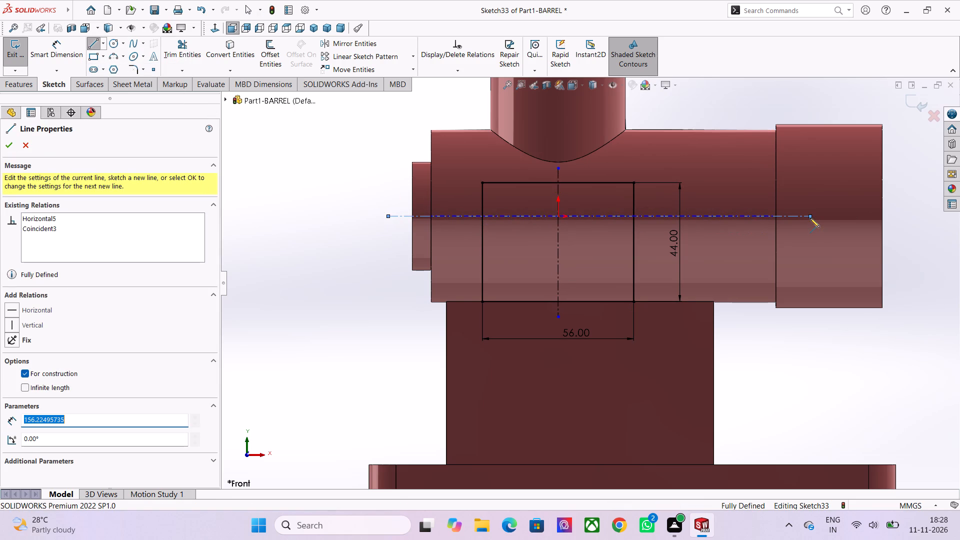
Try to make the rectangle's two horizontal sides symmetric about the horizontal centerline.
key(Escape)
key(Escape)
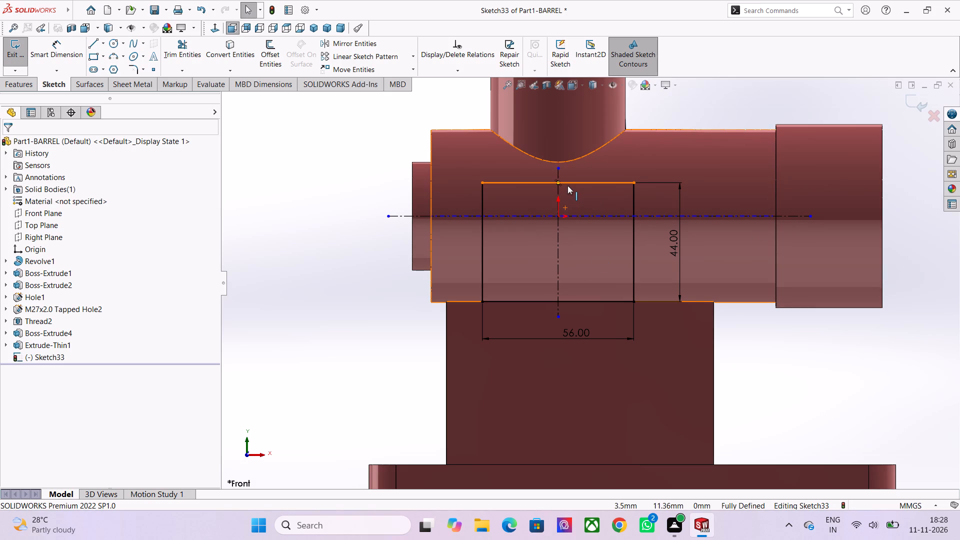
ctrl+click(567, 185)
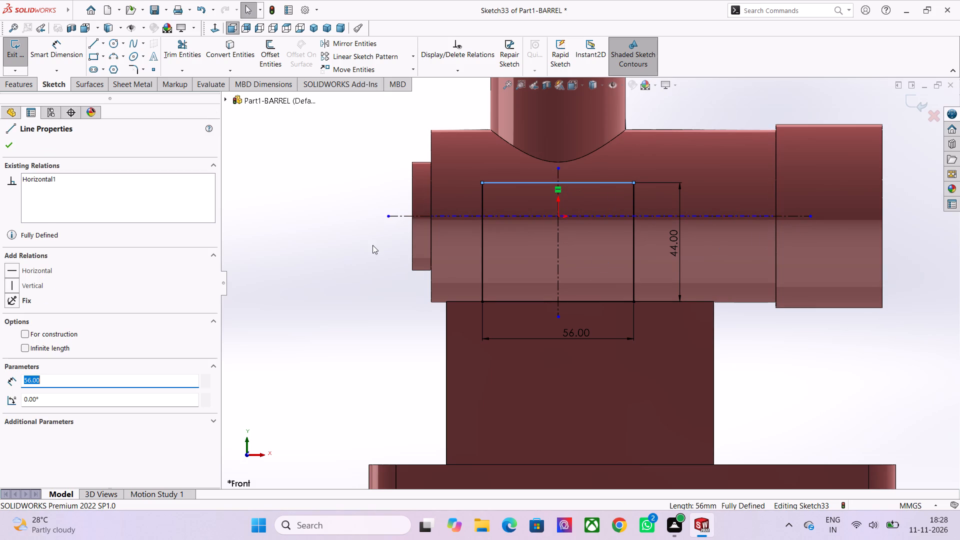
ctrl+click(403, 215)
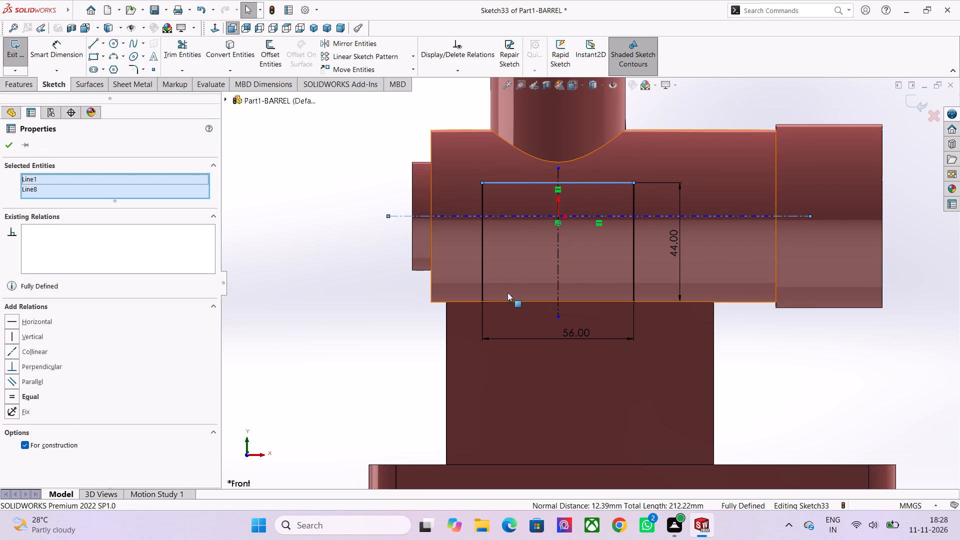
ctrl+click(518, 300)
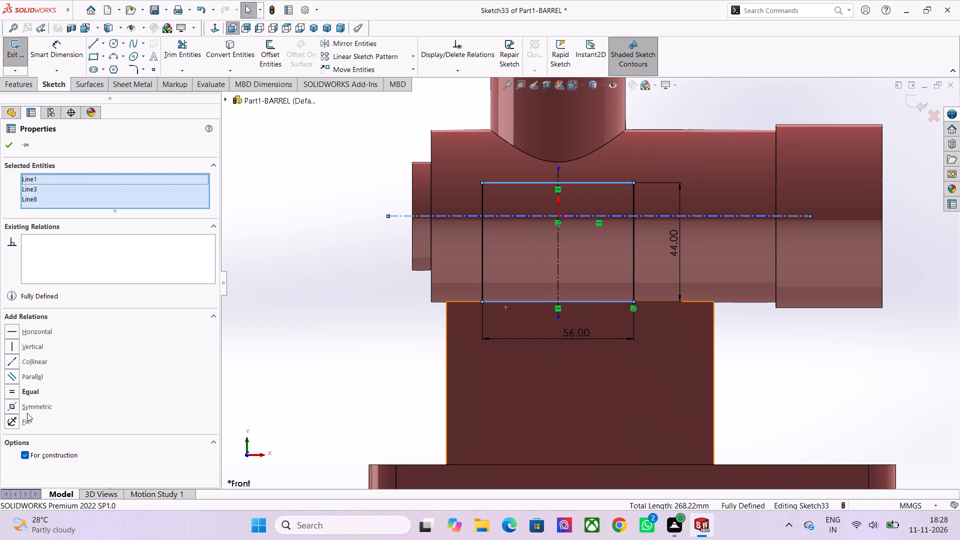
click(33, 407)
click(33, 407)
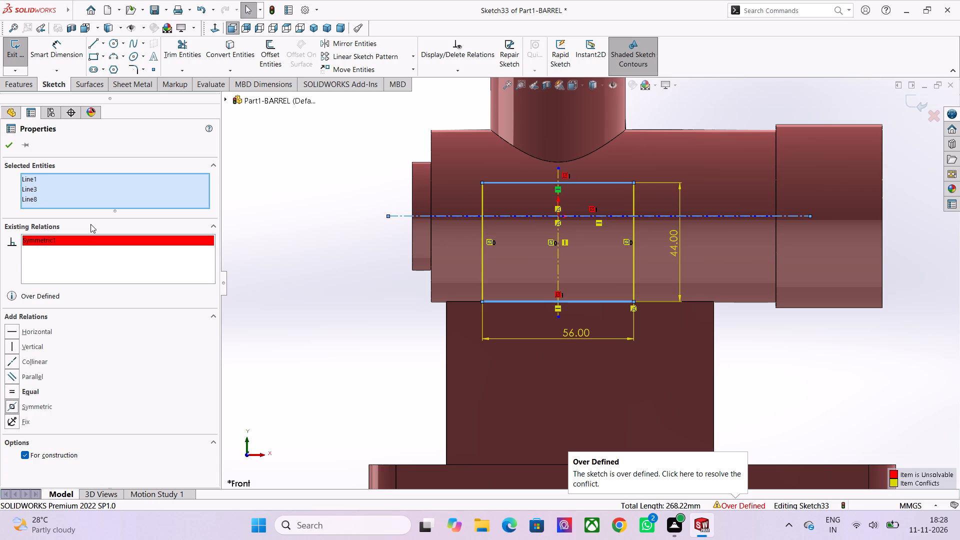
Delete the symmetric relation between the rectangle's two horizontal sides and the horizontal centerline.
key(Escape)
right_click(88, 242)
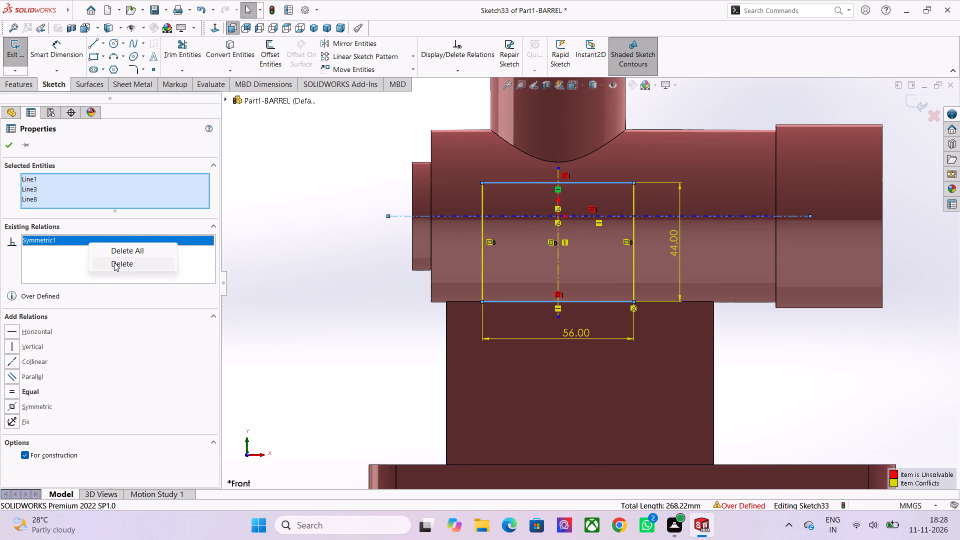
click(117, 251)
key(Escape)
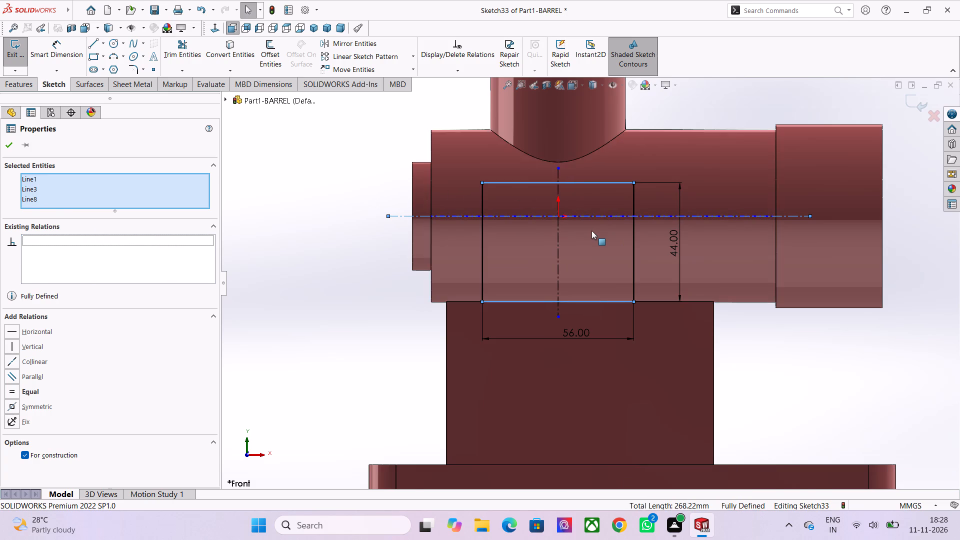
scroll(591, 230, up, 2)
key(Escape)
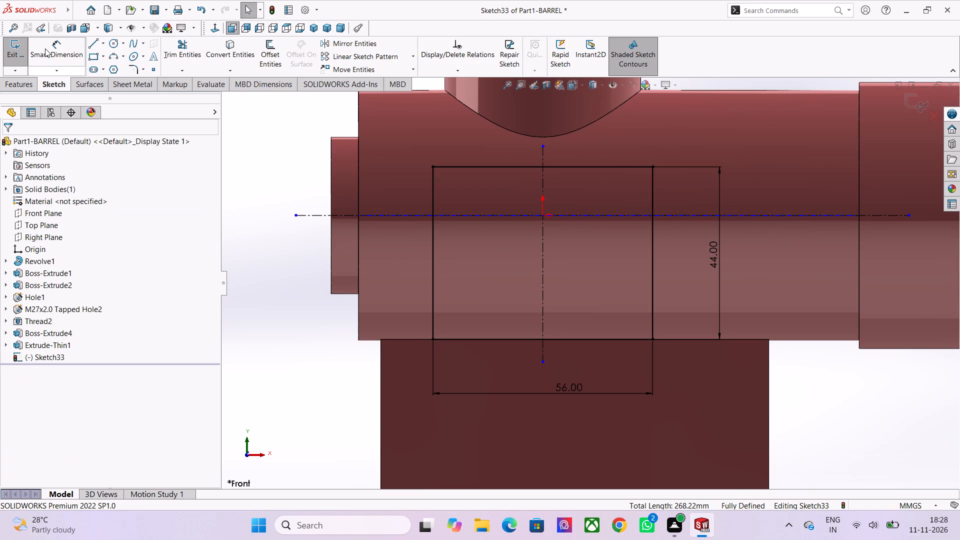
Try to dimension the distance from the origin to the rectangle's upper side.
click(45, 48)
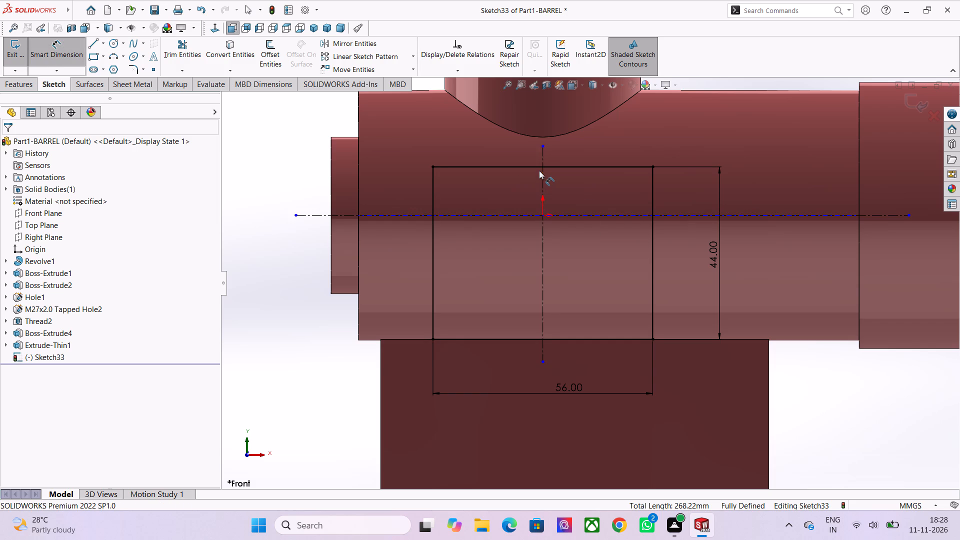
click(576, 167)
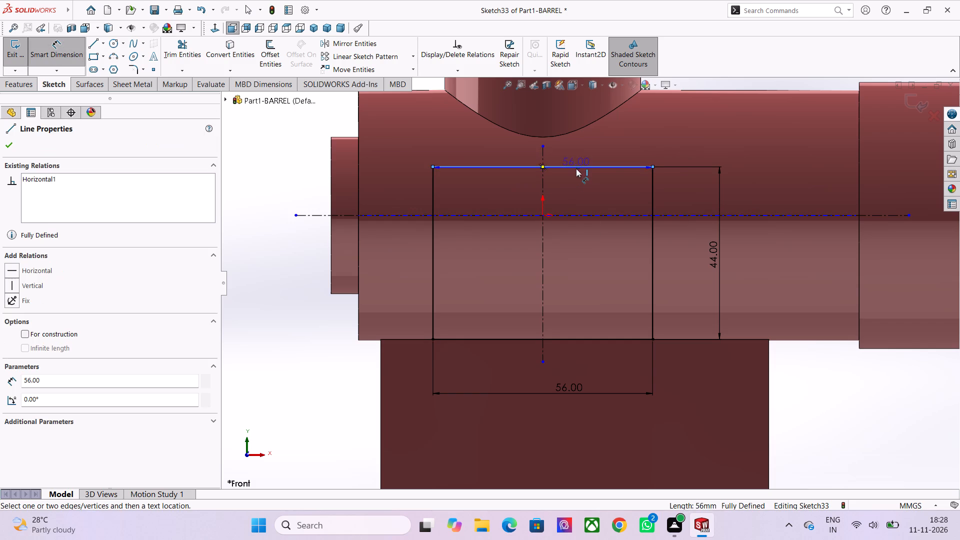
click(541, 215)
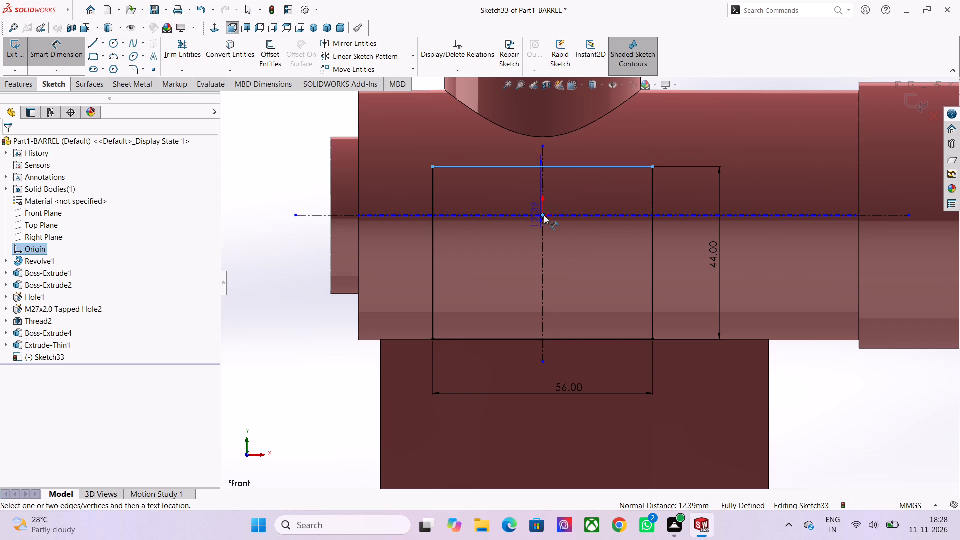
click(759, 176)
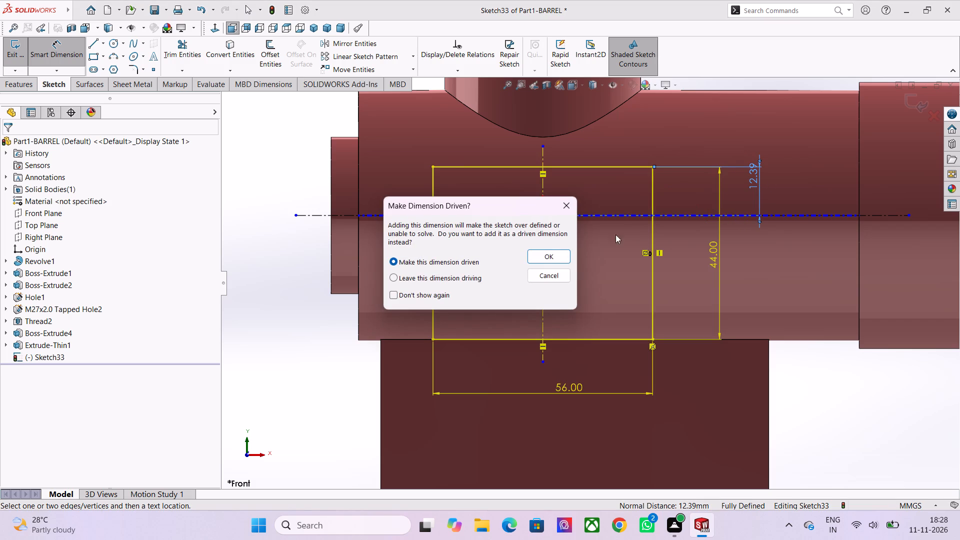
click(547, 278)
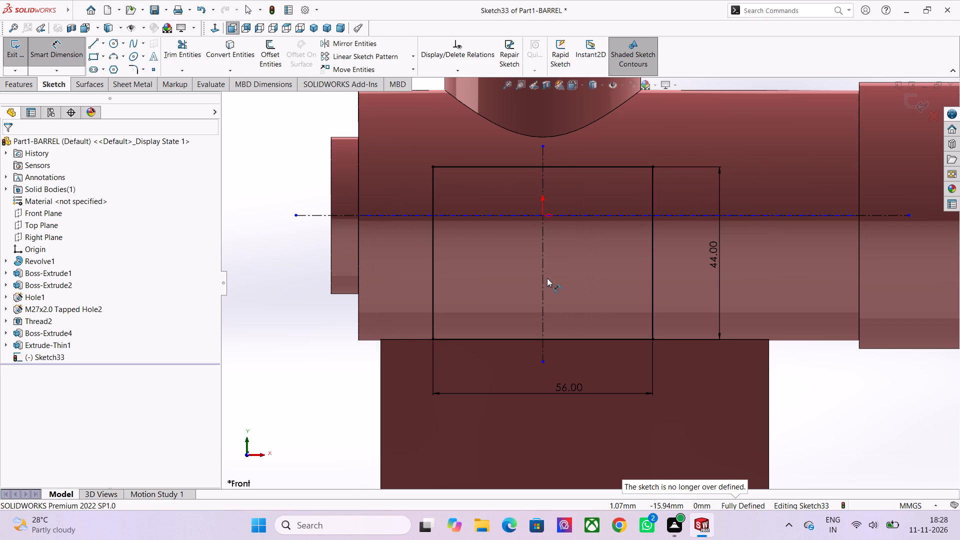
Delete the rectangle's 44 mm height dimension.
right_click(717, 248)
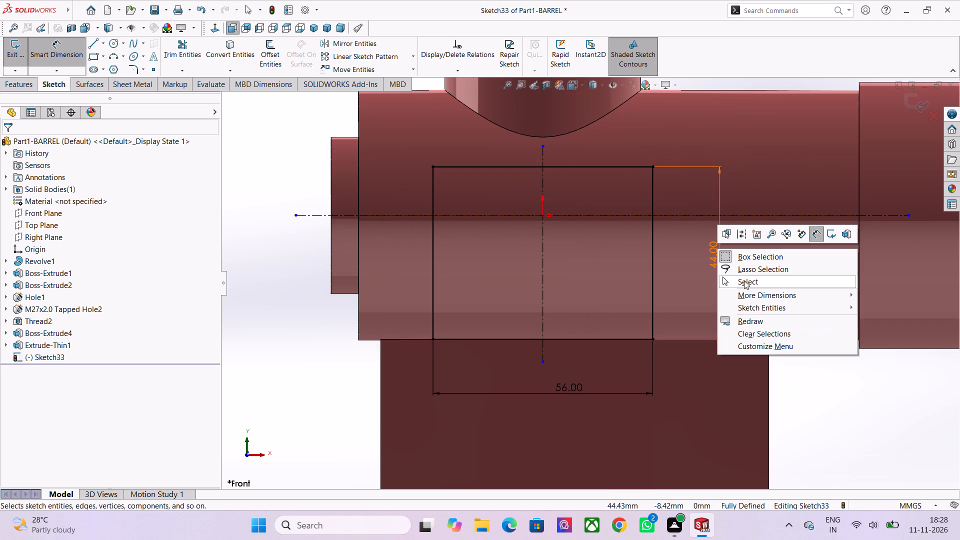
key(Escape)
key(Escape)
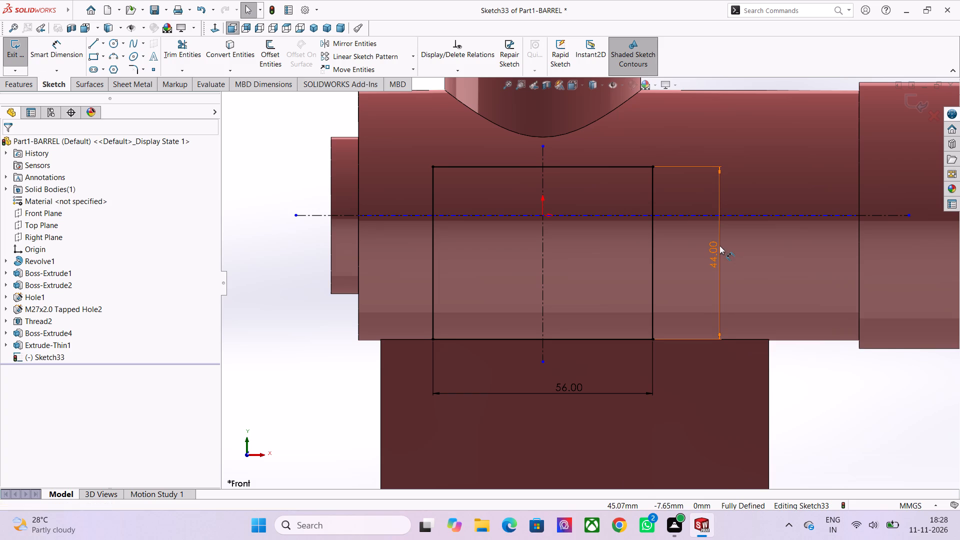
right_click(719, 245)
click(758, 368)
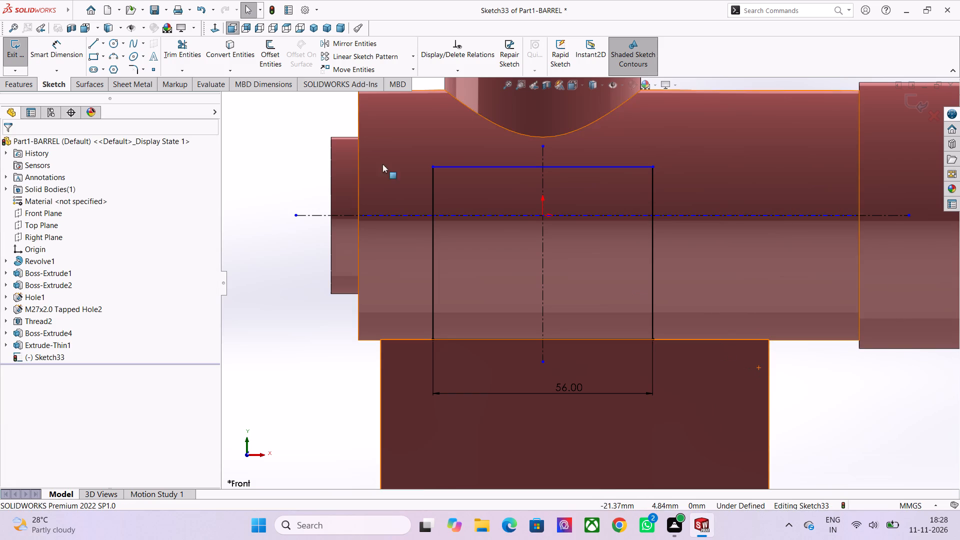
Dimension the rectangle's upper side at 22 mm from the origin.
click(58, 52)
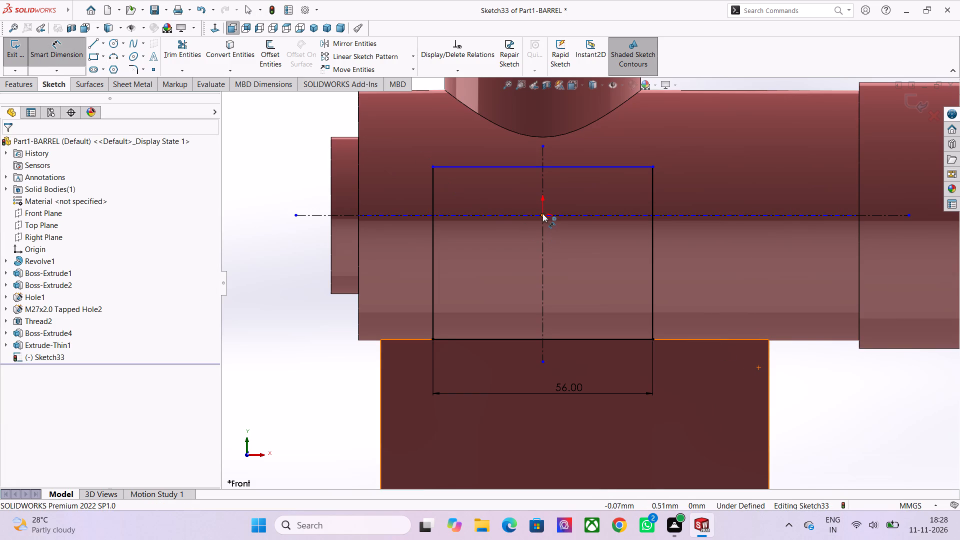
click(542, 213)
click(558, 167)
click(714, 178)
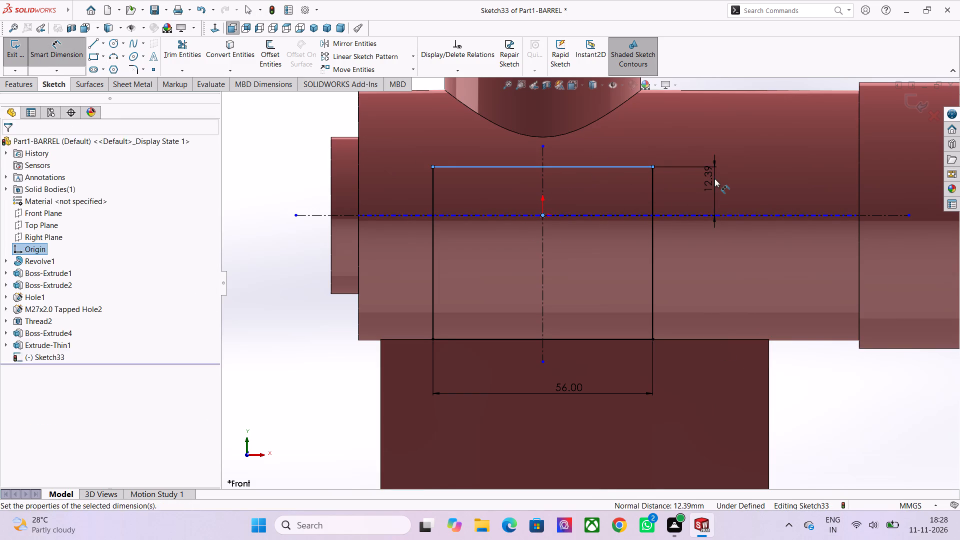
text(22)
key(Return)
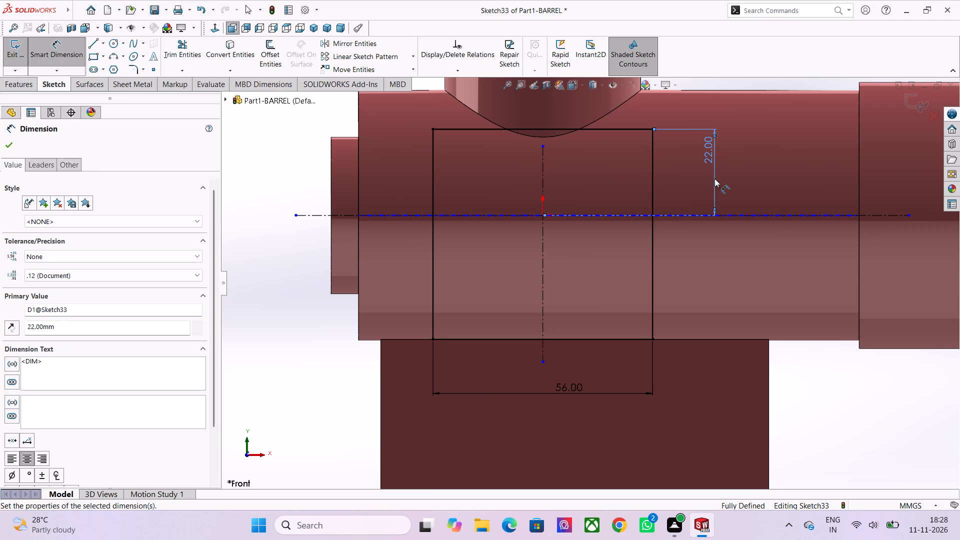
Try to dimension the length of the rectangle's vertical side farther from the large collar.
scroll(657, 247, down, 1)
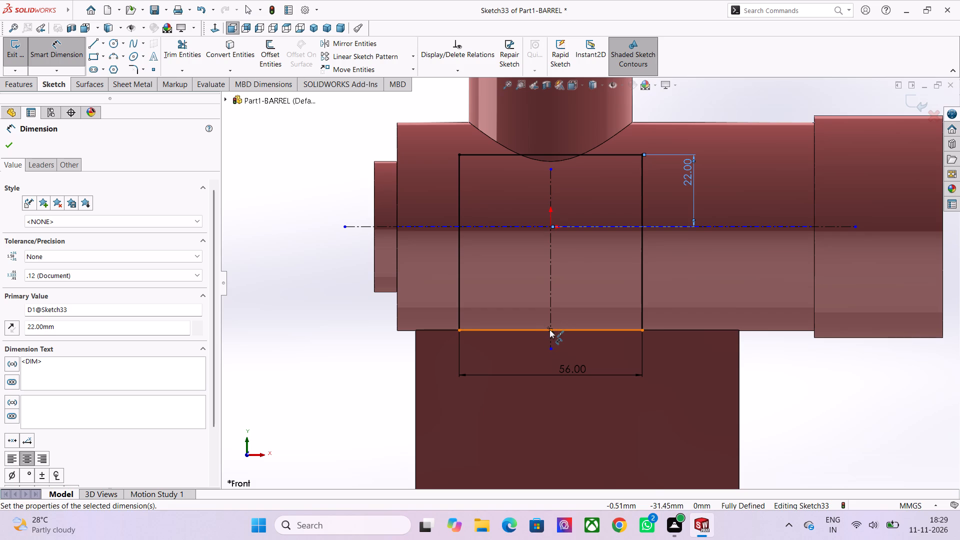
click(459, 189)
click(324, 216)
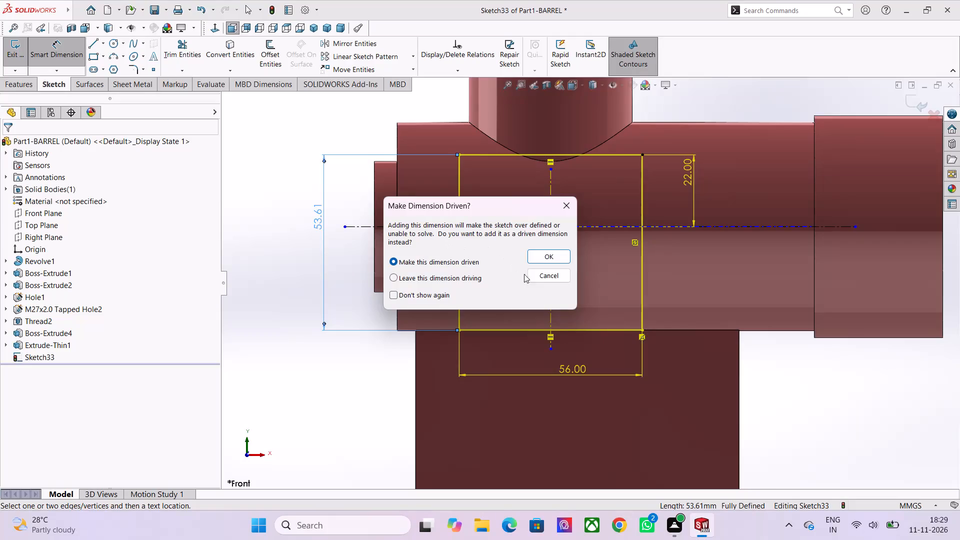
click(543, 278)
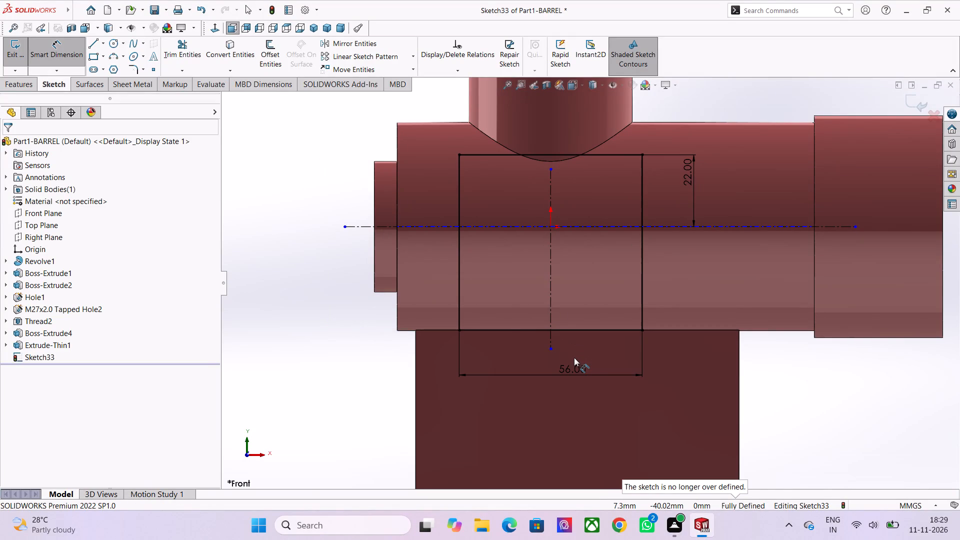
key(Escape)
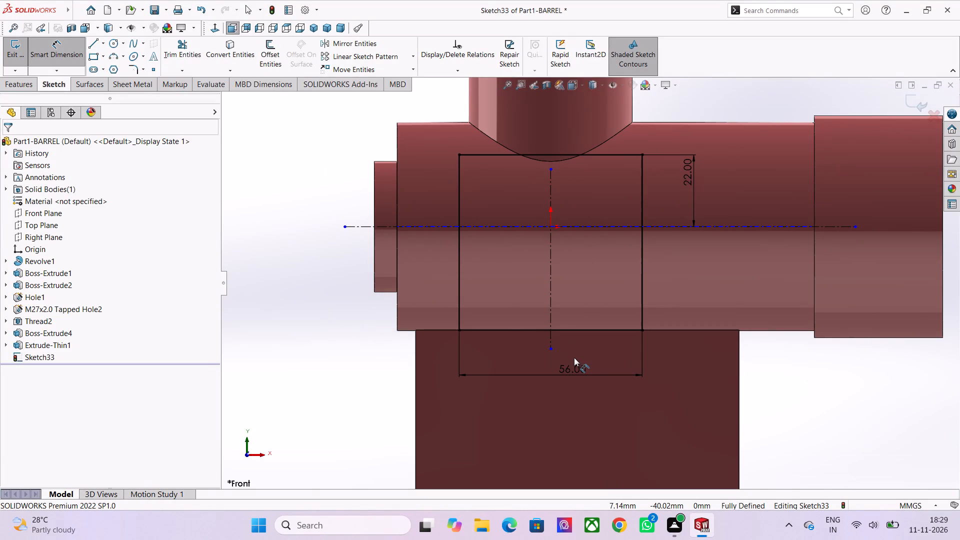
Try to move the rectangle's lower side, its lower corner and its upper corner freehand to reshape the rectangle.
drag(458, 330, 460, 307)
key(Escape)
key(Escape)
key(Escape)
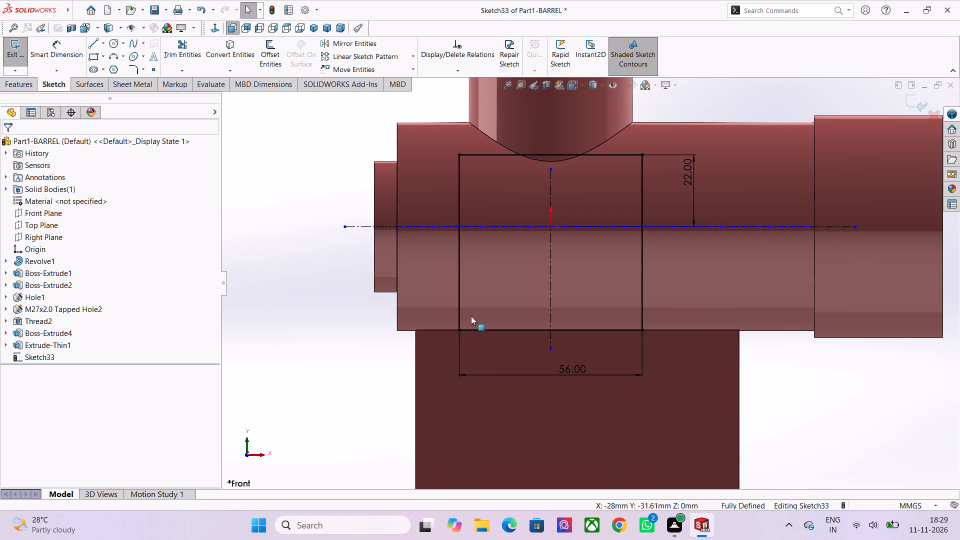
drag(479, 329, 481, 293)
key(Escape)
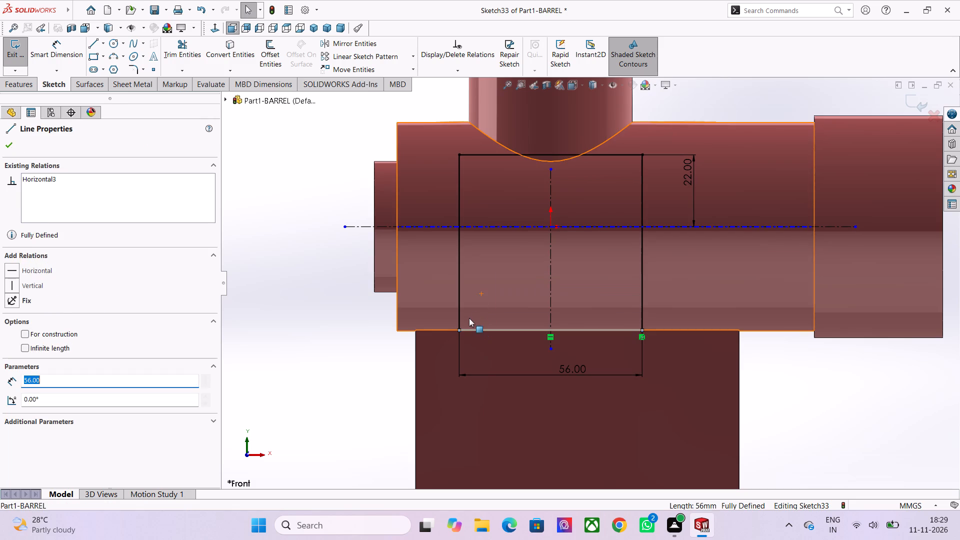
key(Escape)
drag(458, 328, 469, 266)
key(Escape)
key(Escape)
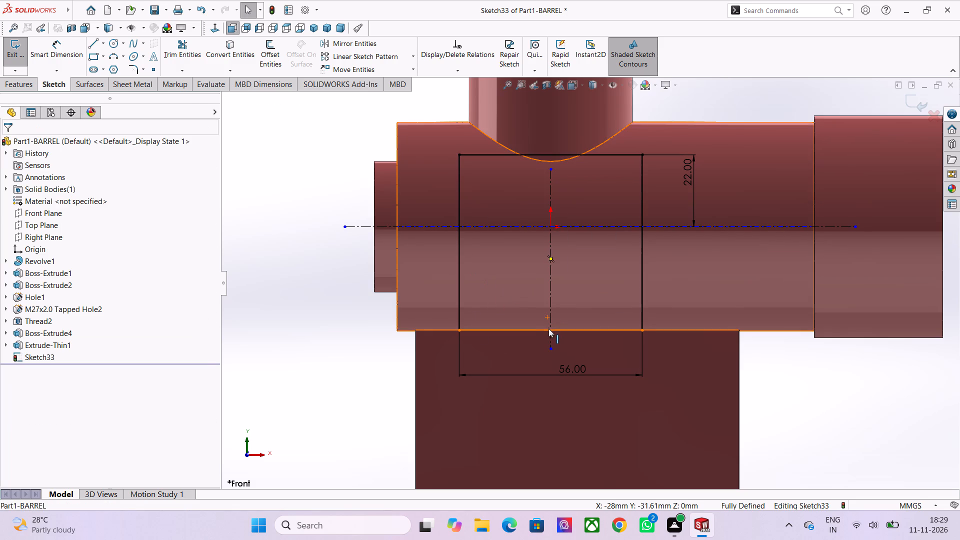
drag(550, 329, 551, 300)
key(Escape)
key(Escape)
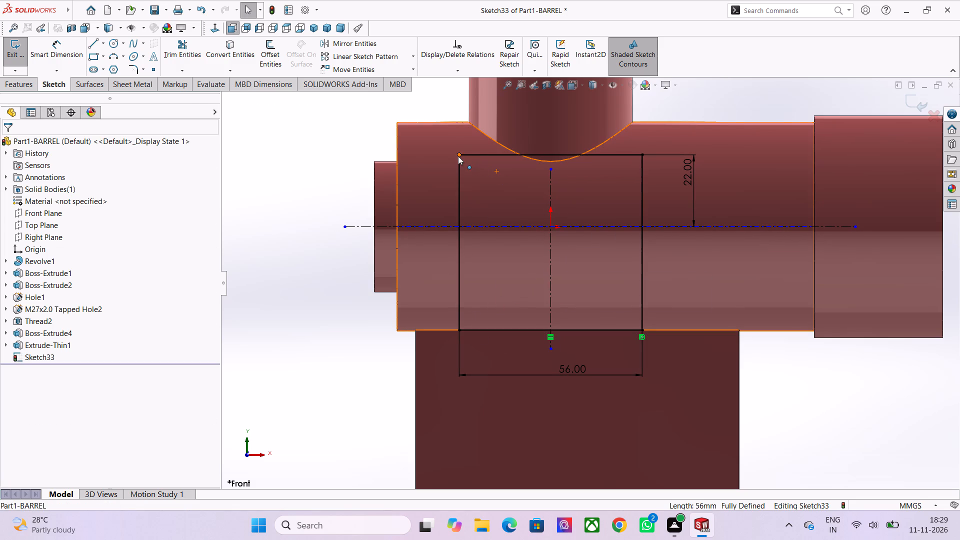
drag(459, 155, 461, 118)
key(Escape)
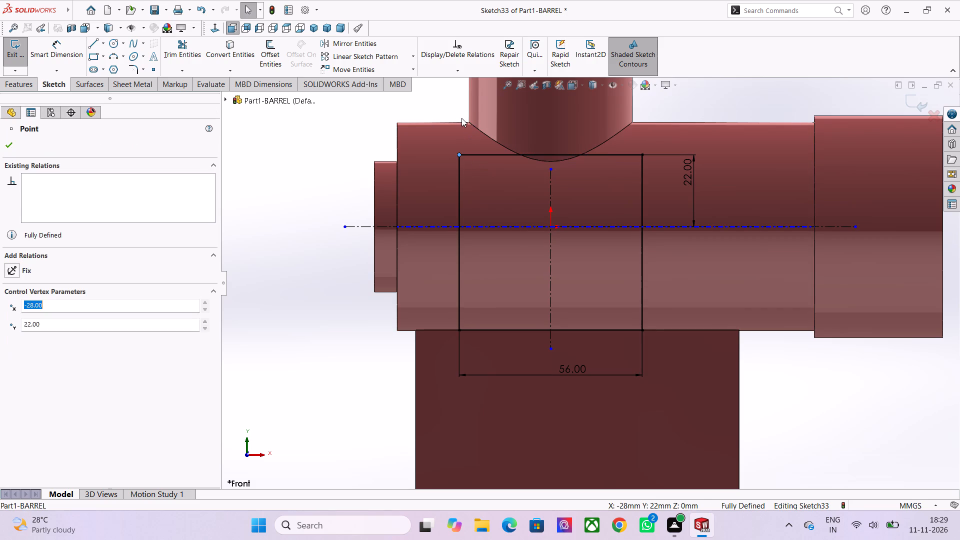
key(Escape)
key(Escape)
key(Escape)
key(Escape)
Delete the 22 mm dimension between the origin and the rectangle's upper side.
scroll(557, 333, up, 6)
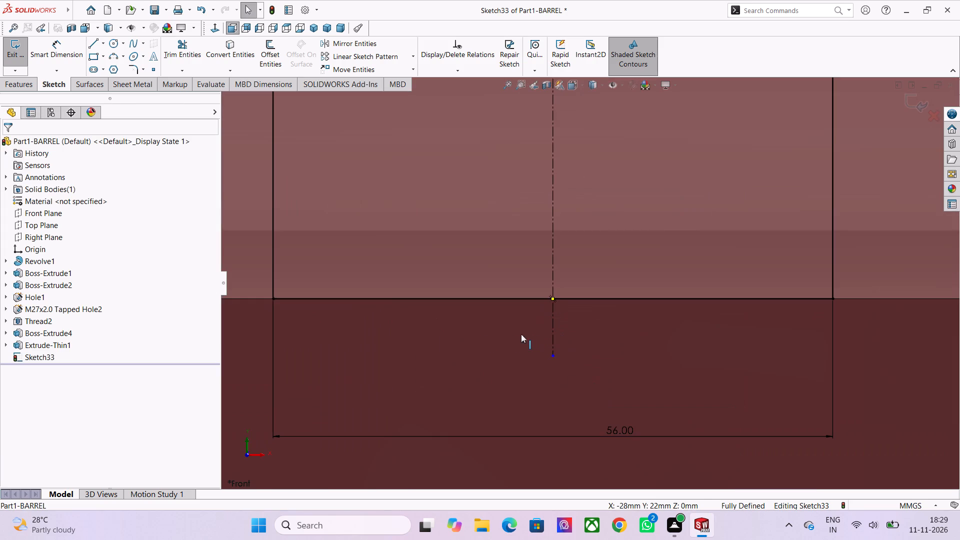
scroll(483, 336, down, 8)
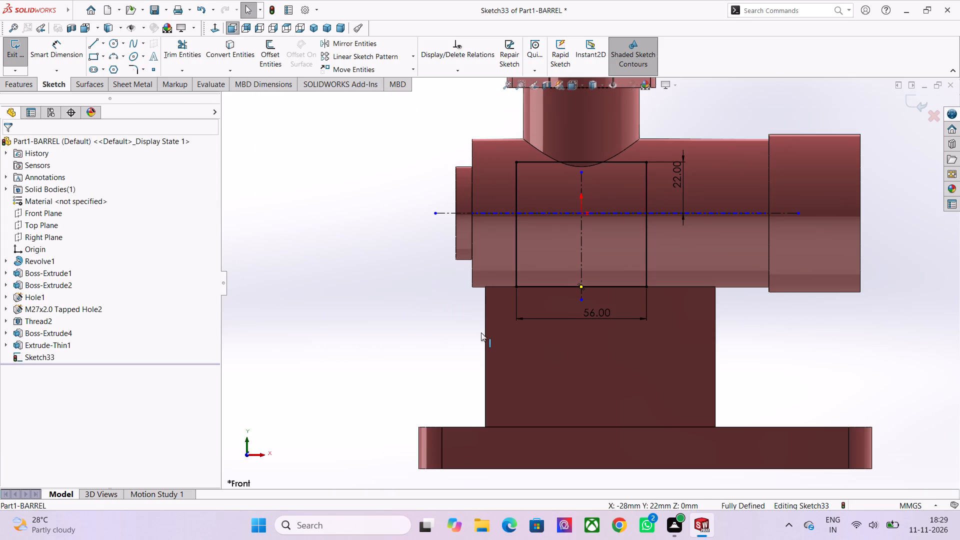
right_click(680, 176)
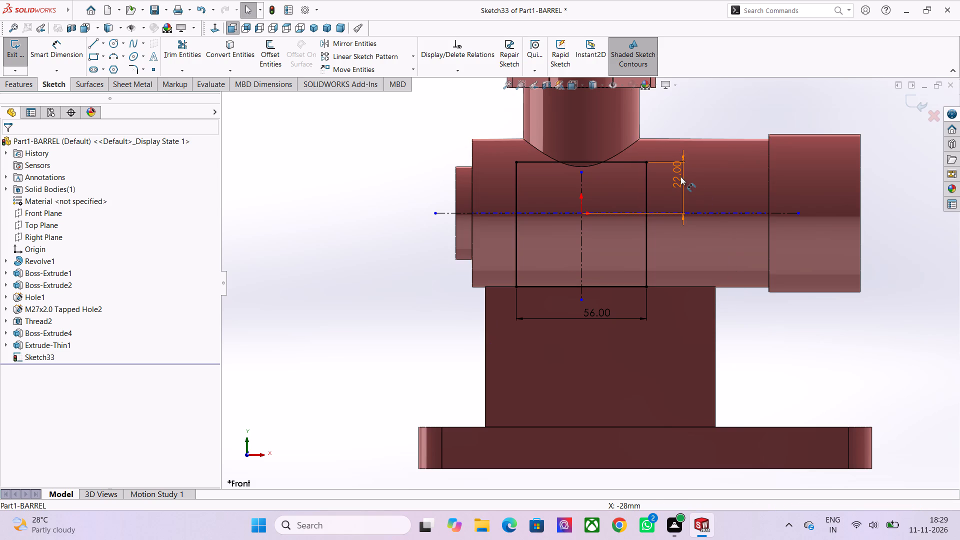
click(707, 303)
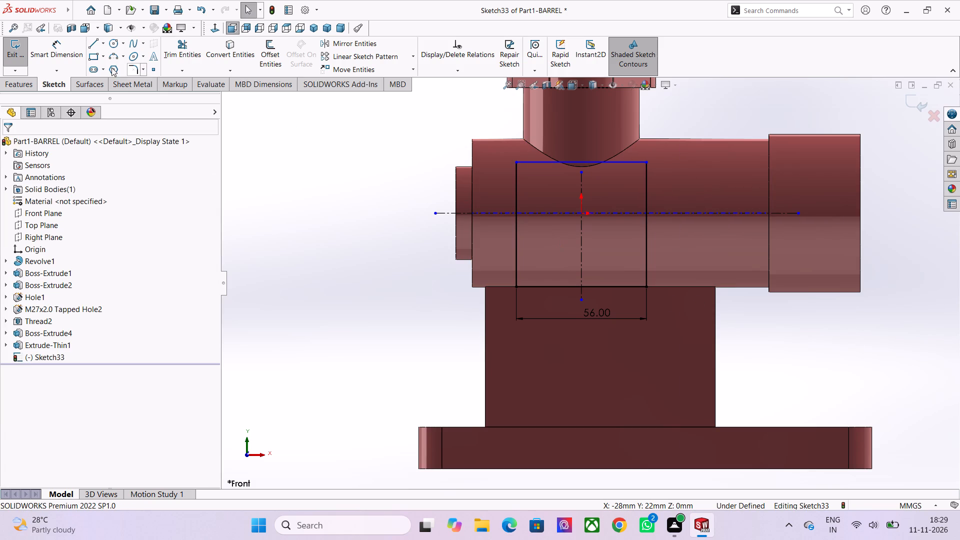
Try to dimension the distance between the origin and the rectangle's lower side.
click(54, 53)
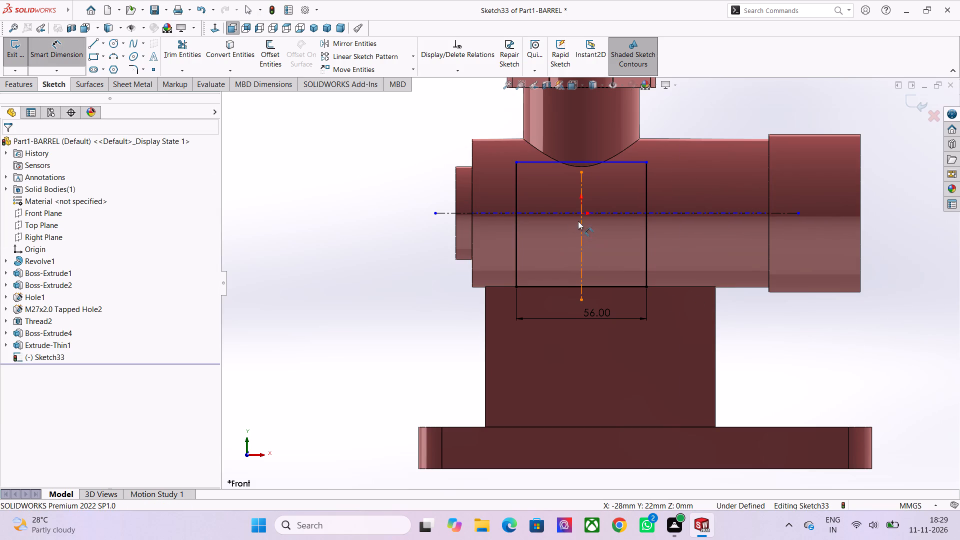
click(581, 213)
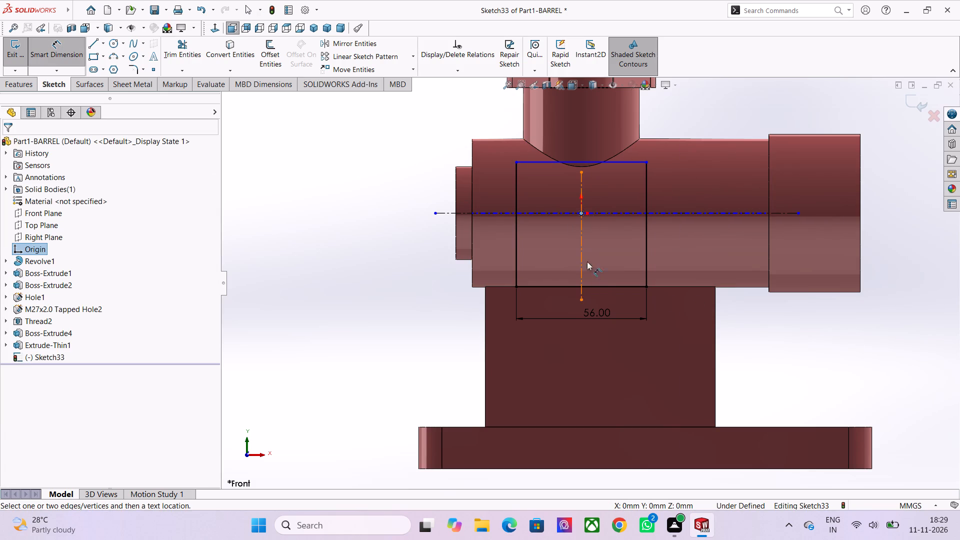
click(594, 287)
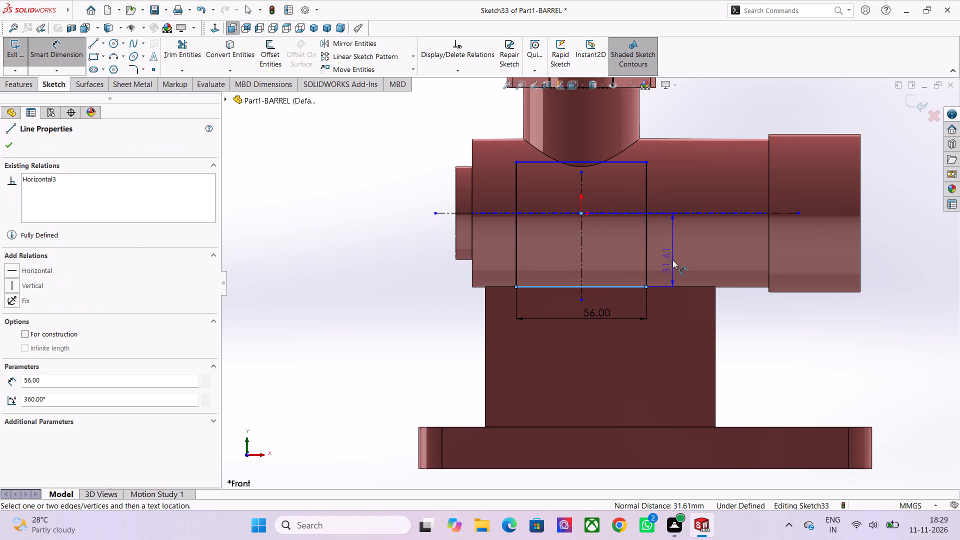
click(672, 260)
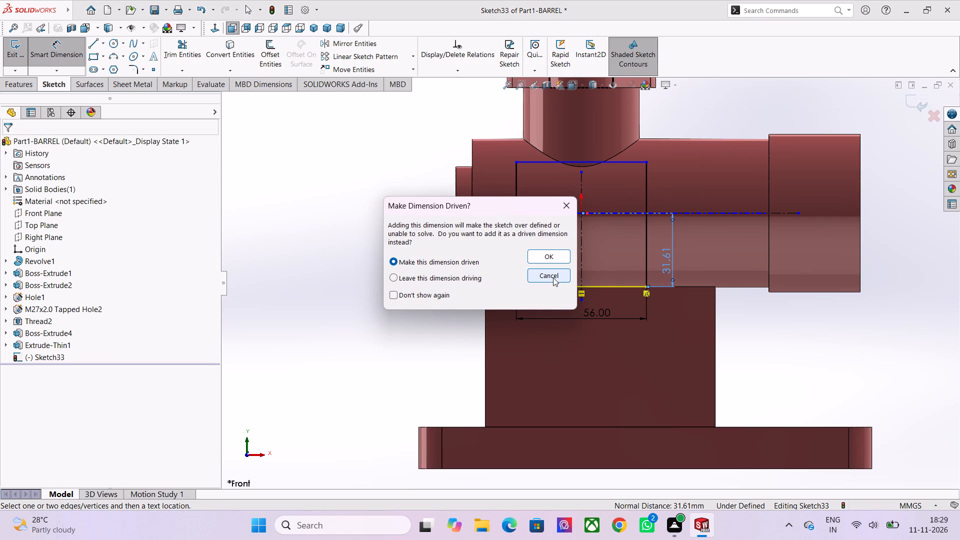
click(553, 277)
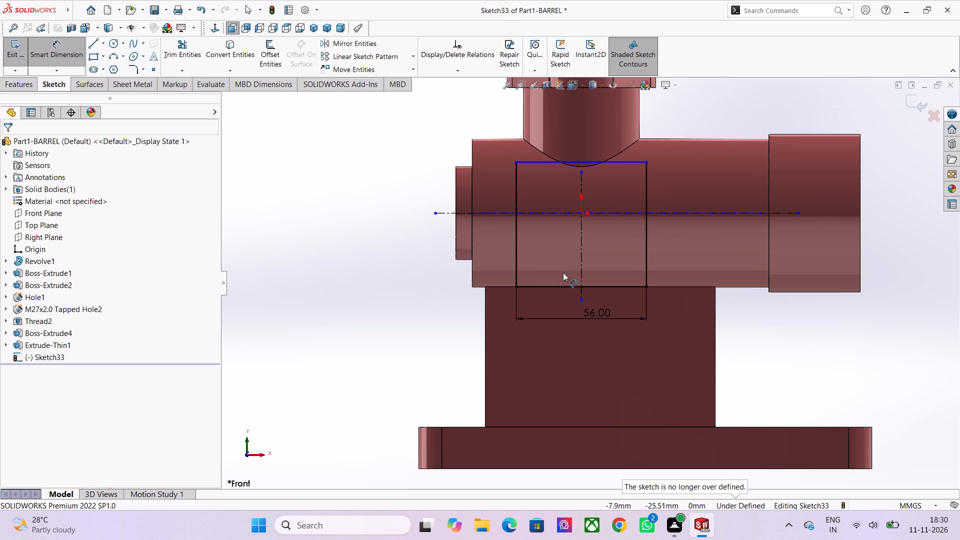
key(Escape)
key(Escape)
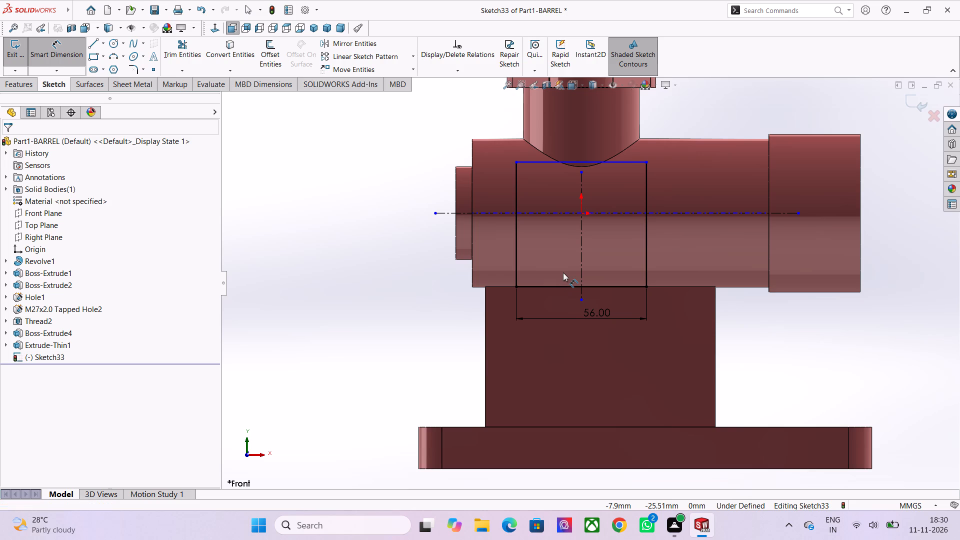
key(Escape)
Undo the sketch edits back through the rectangle's dimensions, centrelines and the rectangle itself, leaving the Front Plane sketch empty.
key(ctrl+z)
key(ctrl+z)
key(ctrl+z)
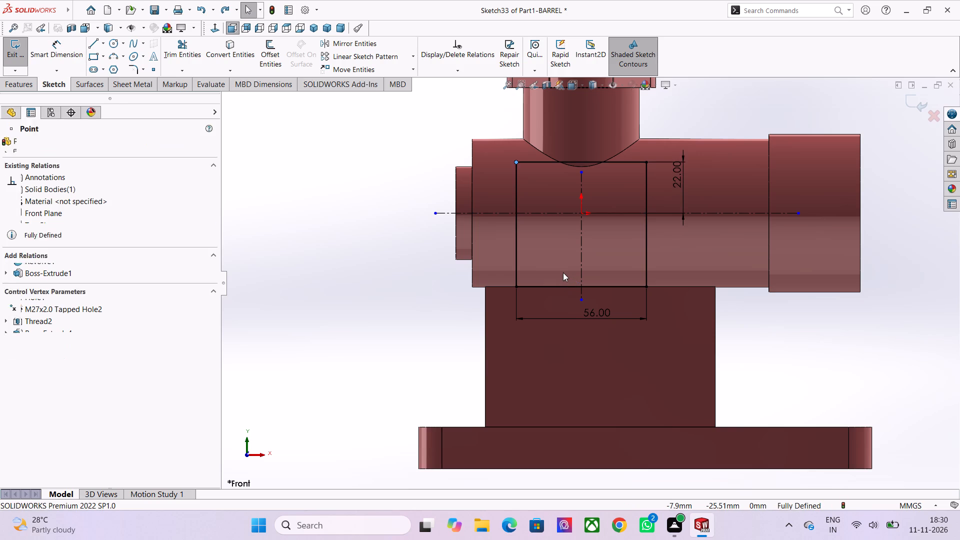
key(ctrl+z)
key(ctrl+z)
key(ctrl+z)
key(ctrl+z)
key(ctrl+z)
key(ctrl+z)
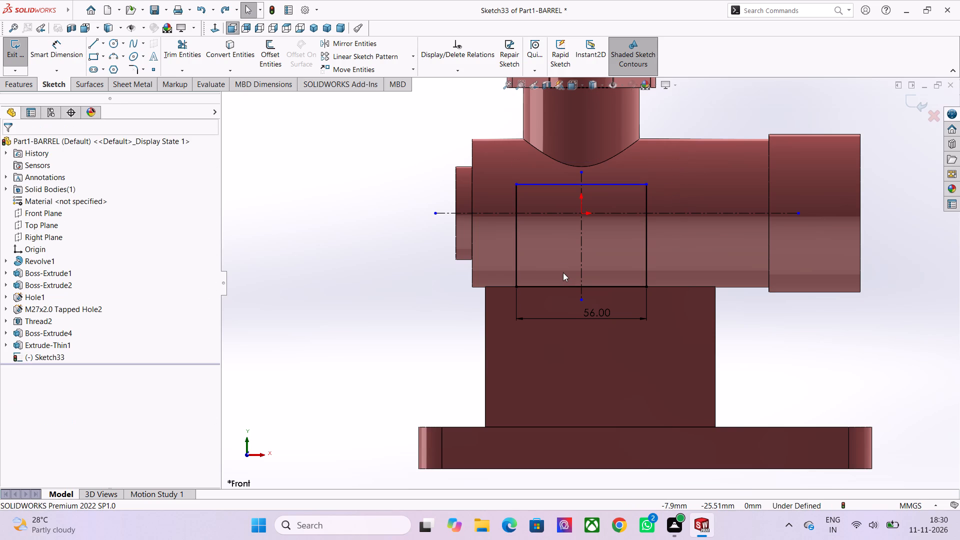
key(ctrl+z)
key(ctrl+z)
key(ctrl+z)
key(ctrl+z)
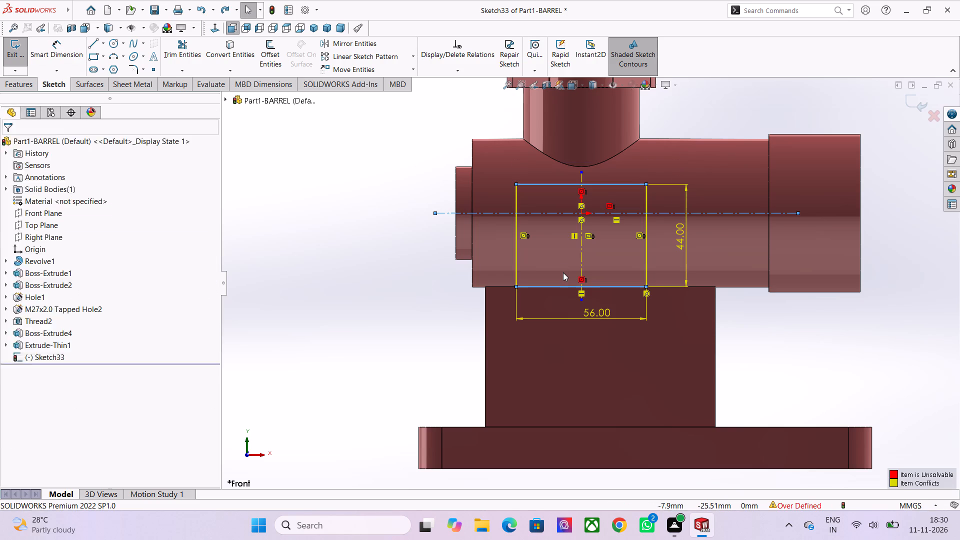
key(ctrl+z)
key(ctrl+z)
key(ctrl+z)
key(ctrl+z)
key(ctrl+z)
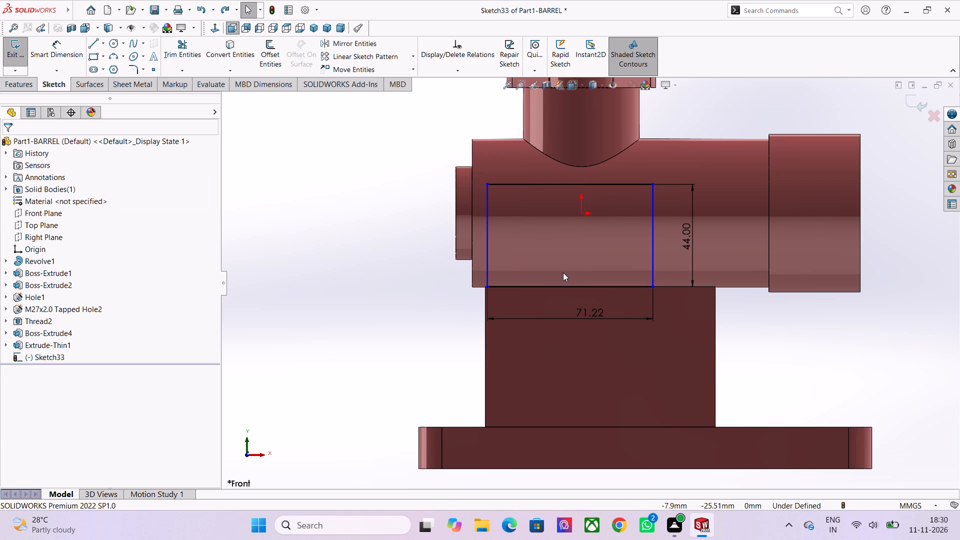
key(ctrl+z)
key(ctrl+z)
key(ctrl+z)
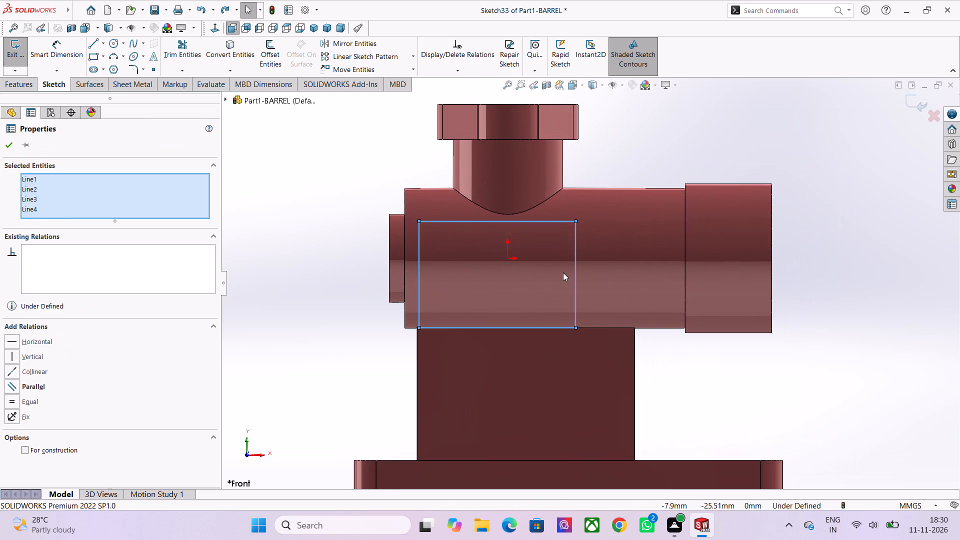
key(ctrl+z)
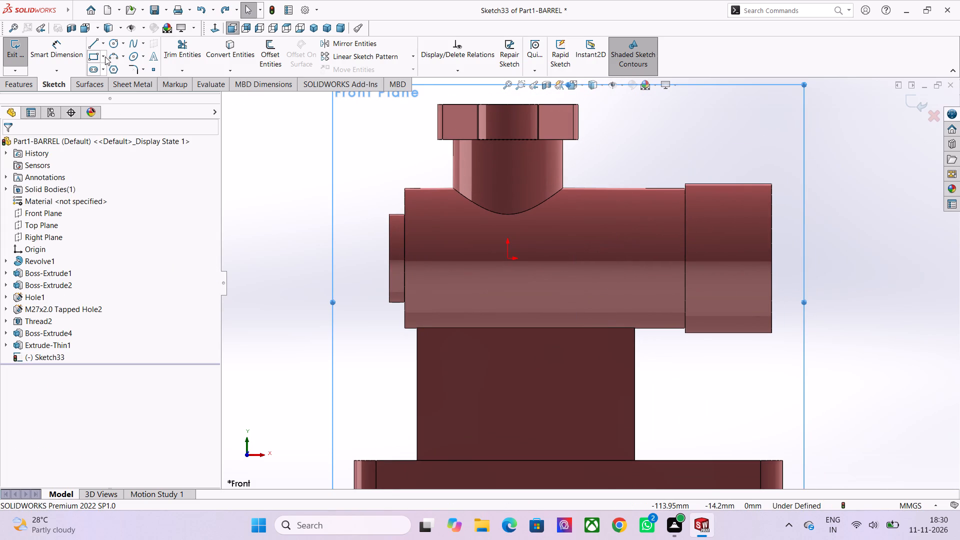
Sketch a centre rectangle about 46.5 by 38.4 mm, centred on the origin.
click(105, 56)
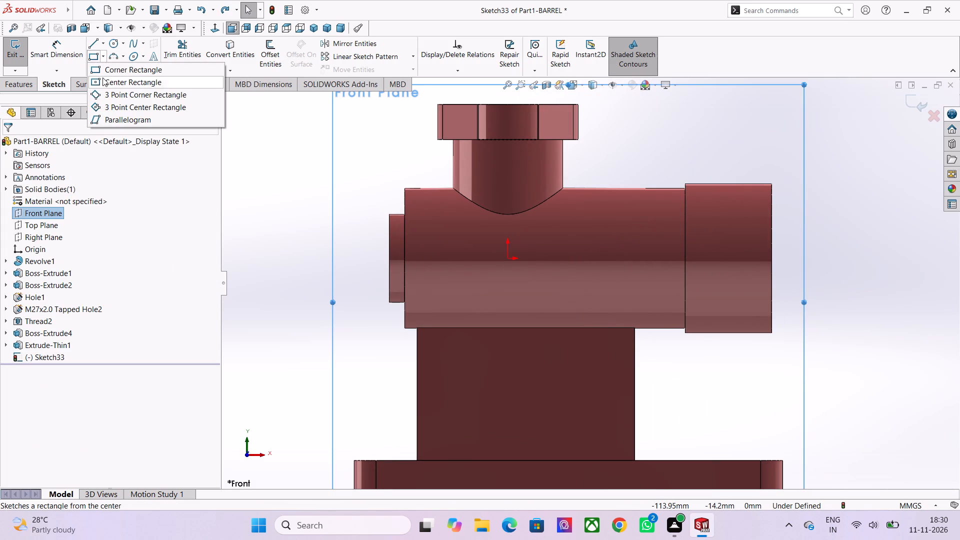
click(102, 82)
click(507, 258)
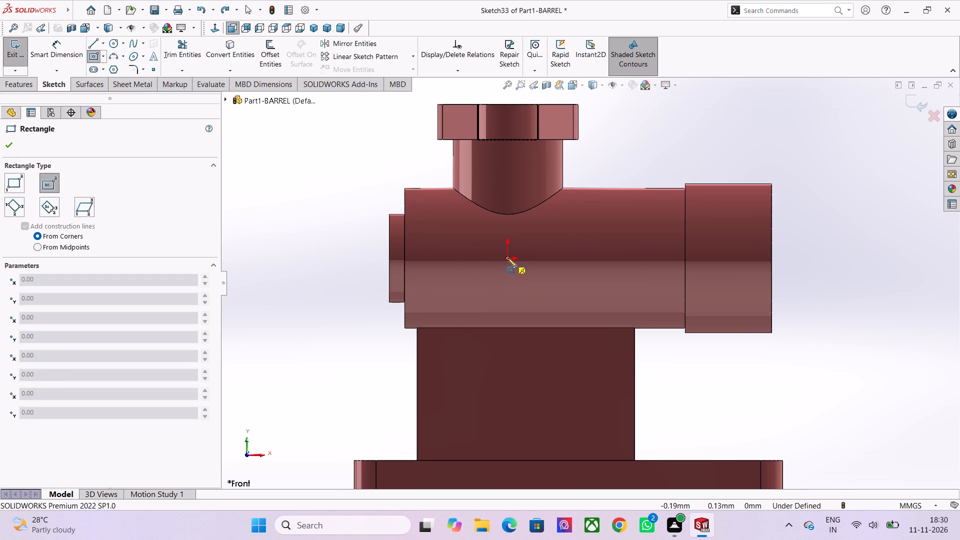
click(559, 300)
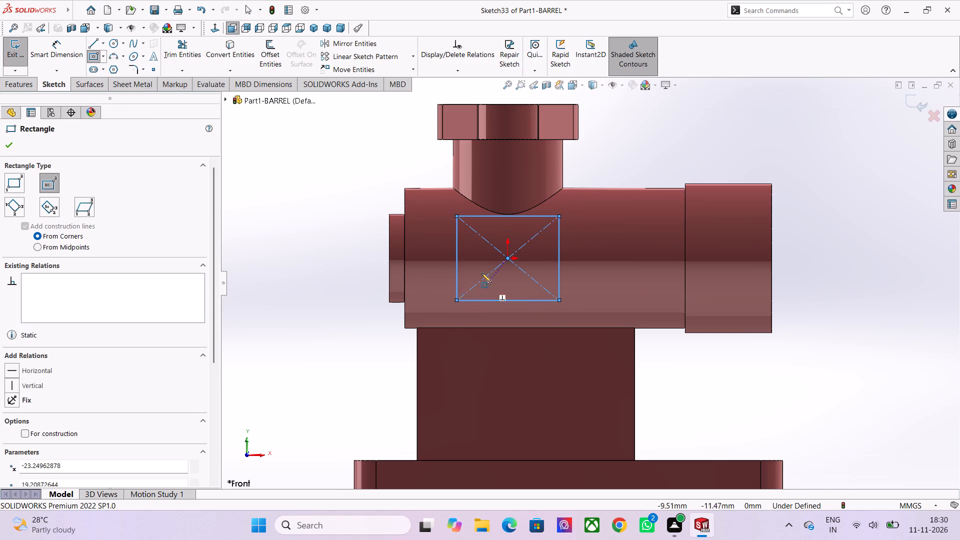
key(Escape)
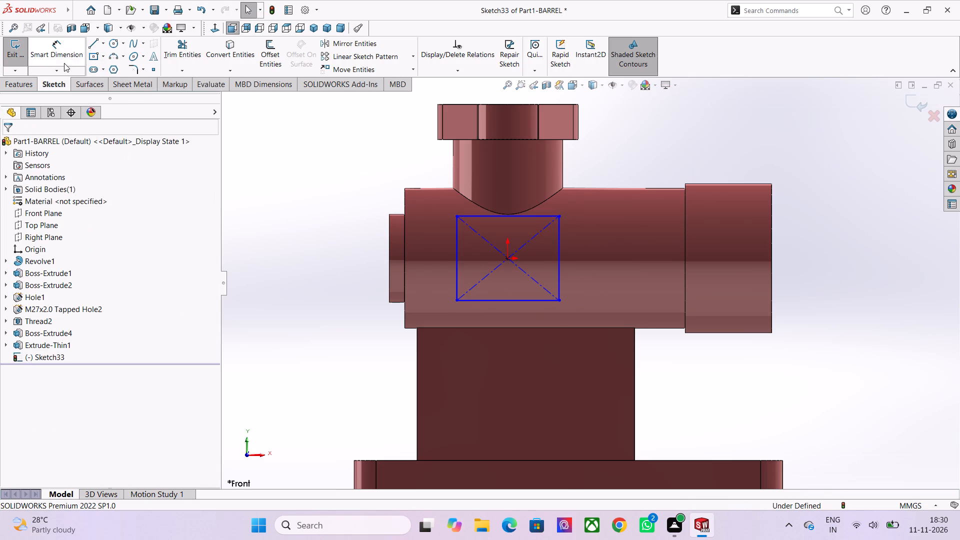
Dimension the centre rectangle 44 mm high and 56 mm wide.
click(64, 55)
click(558, 242)
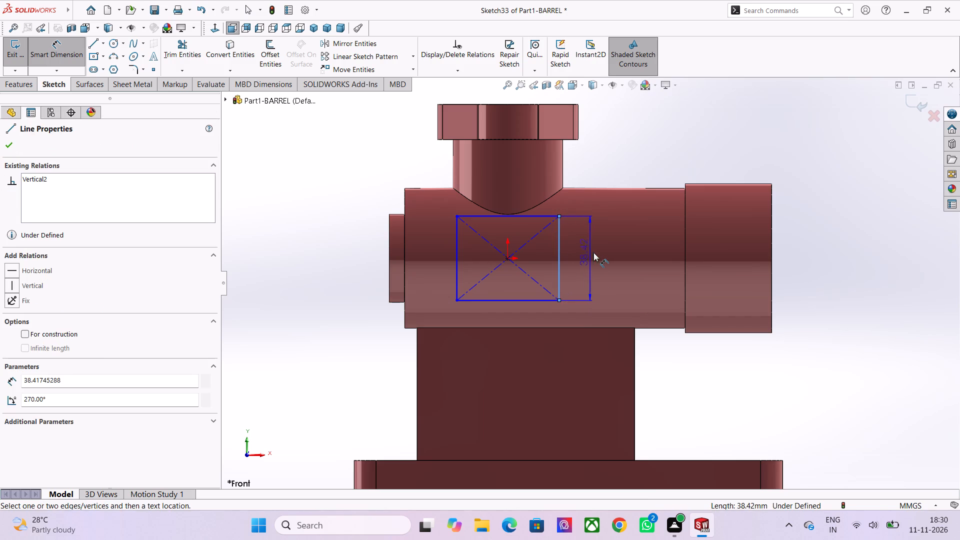
click(595, 252)
text(44)
key(Return)
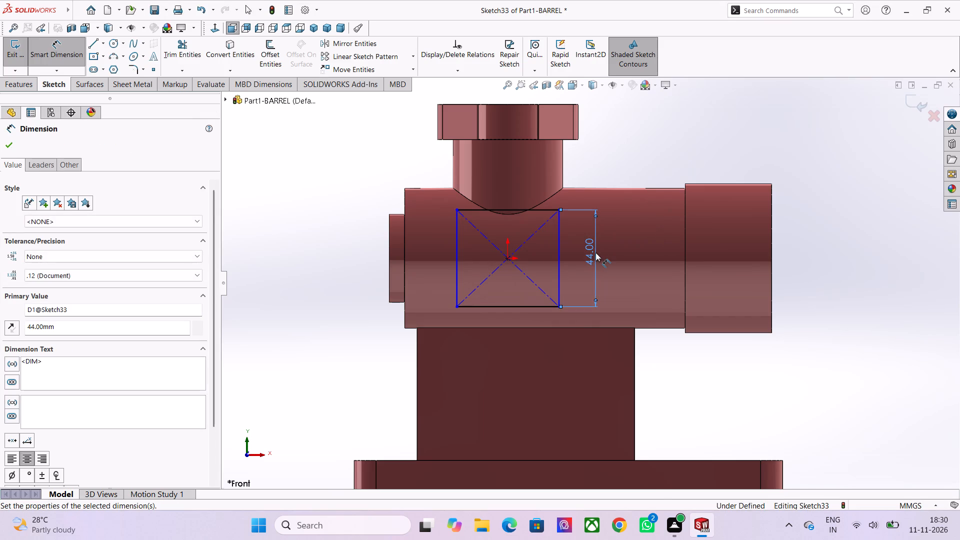
click(493, 305)
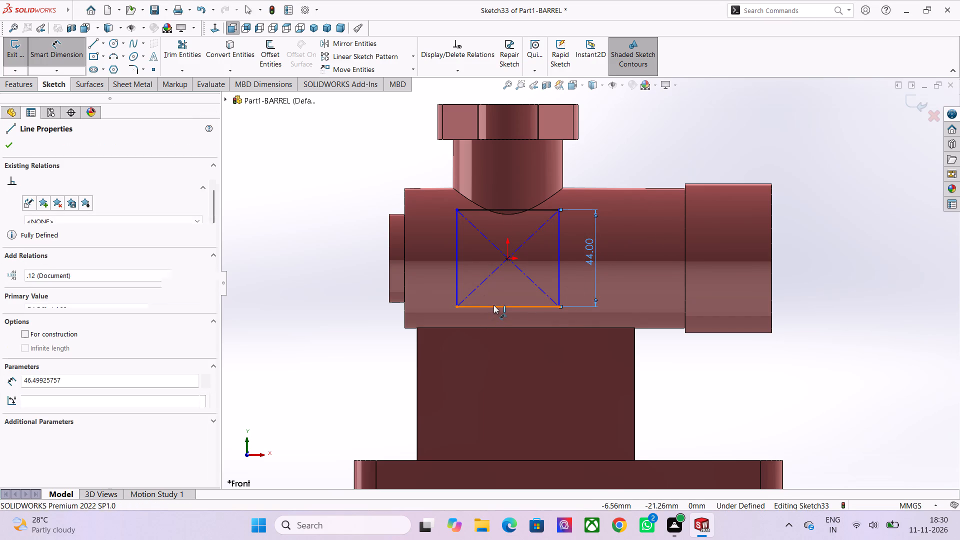
click(503, 347)
text(56)
key(Return)
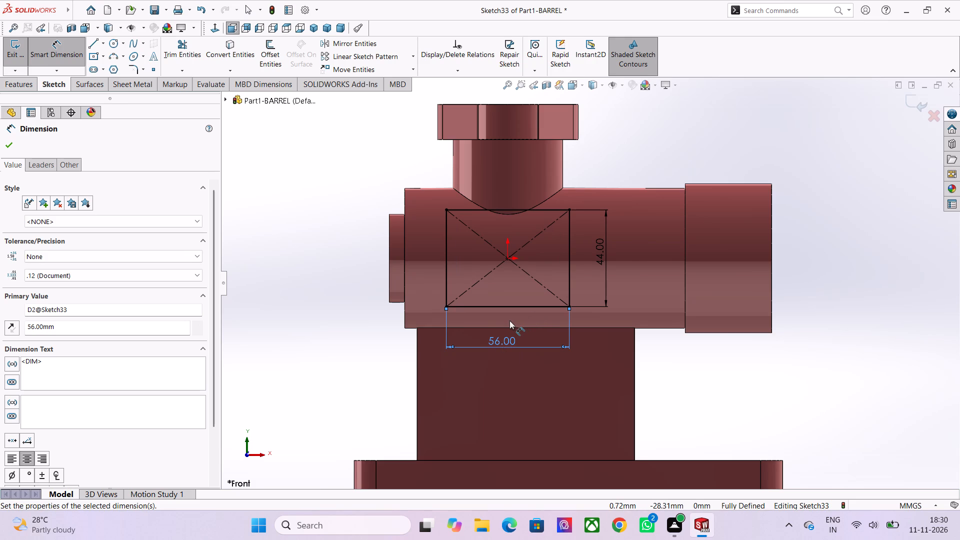
scroll(502, 305, up, 1)
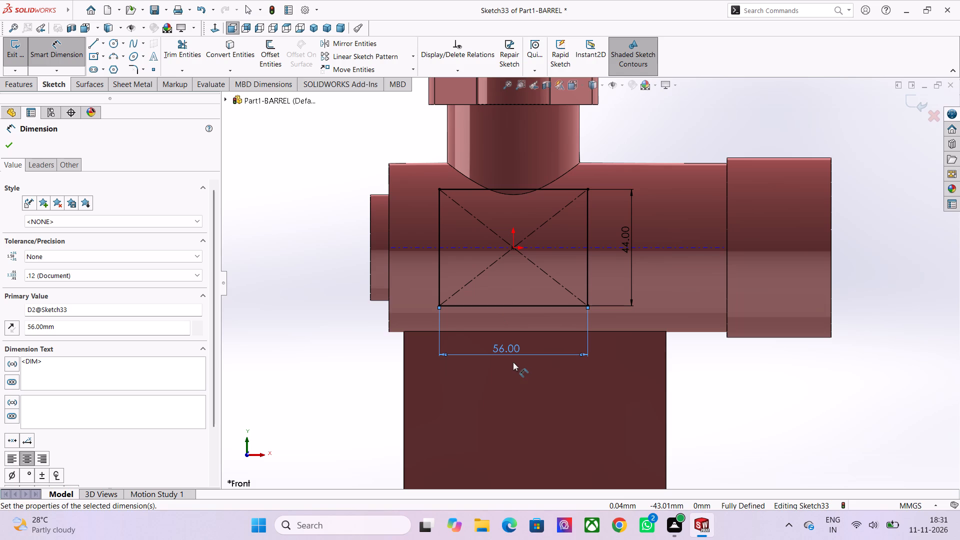
key(Escape)
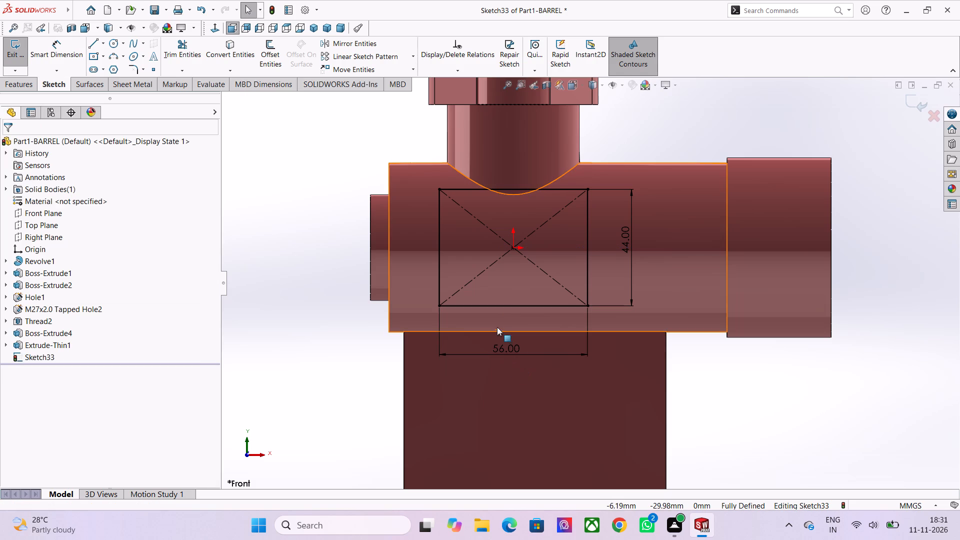
key(Escape)
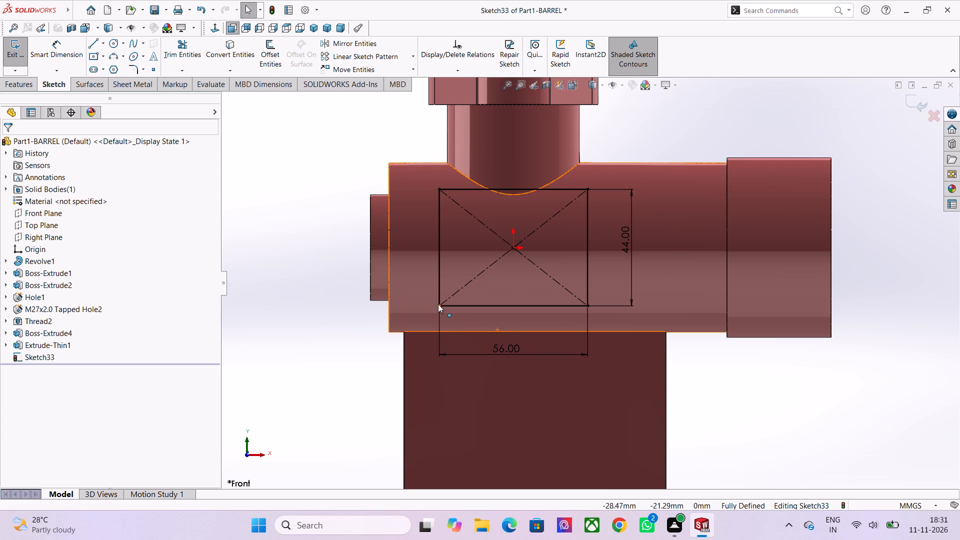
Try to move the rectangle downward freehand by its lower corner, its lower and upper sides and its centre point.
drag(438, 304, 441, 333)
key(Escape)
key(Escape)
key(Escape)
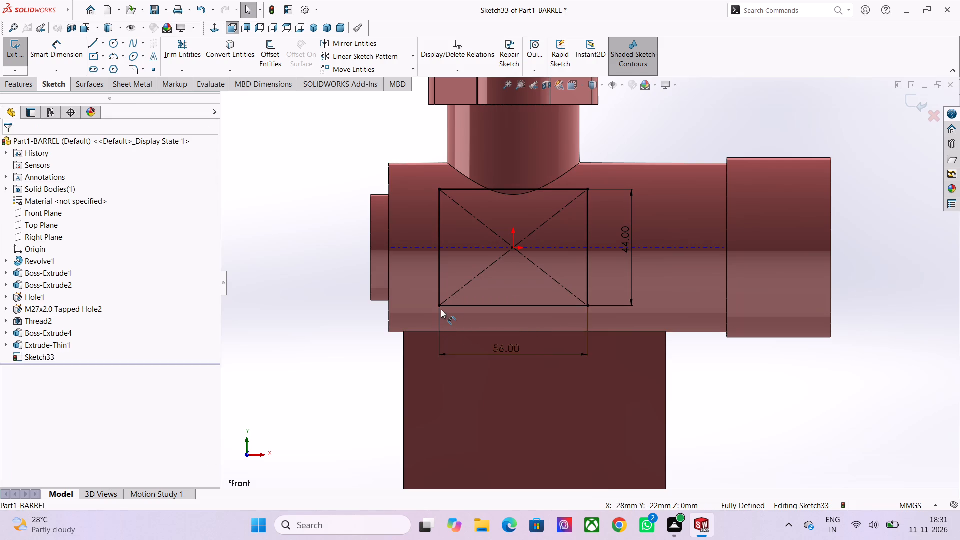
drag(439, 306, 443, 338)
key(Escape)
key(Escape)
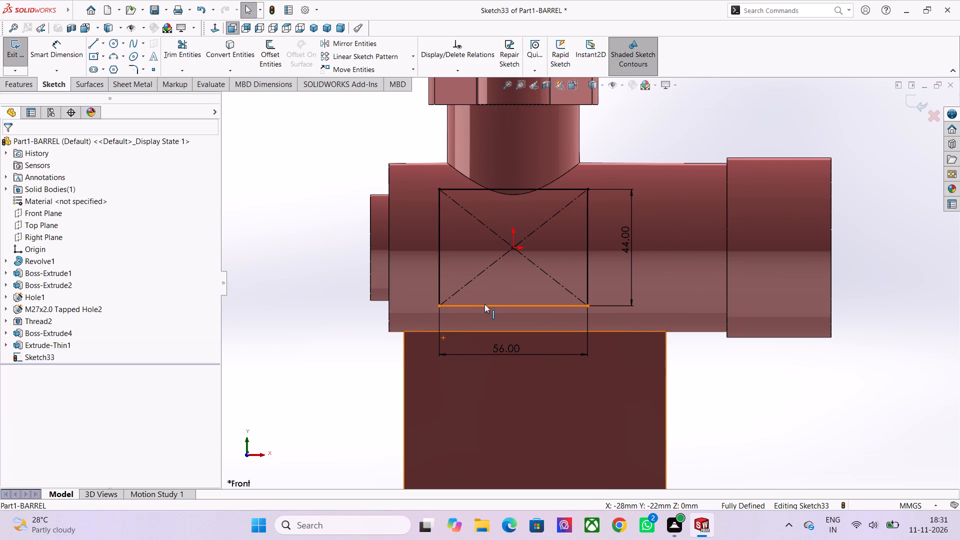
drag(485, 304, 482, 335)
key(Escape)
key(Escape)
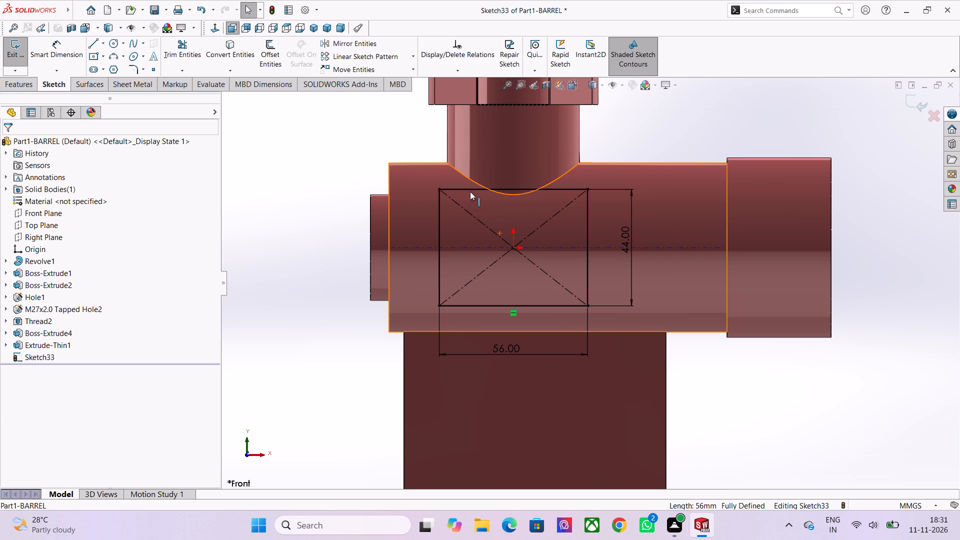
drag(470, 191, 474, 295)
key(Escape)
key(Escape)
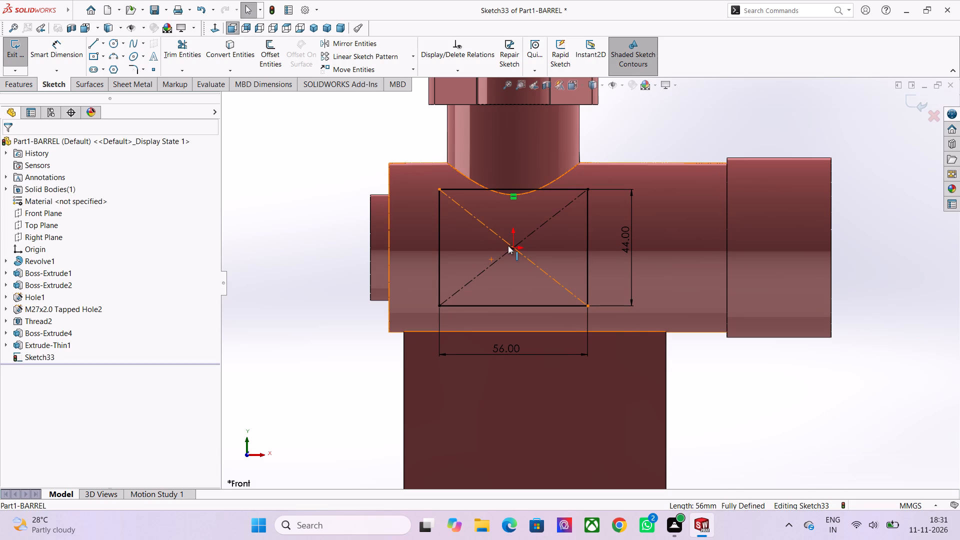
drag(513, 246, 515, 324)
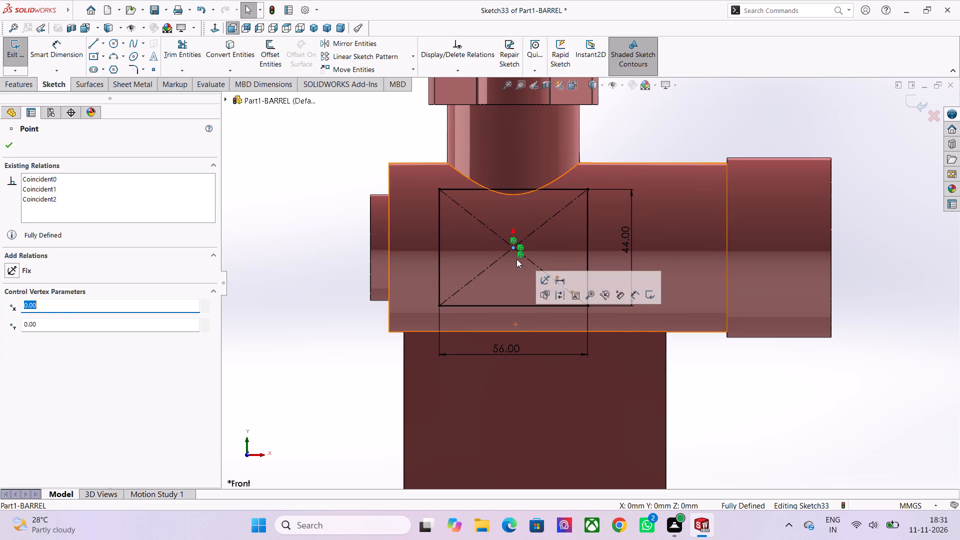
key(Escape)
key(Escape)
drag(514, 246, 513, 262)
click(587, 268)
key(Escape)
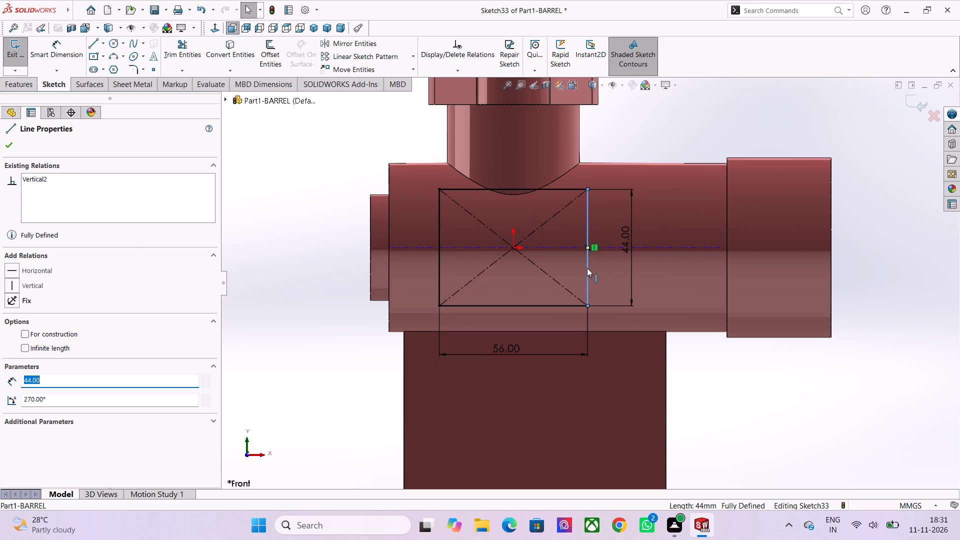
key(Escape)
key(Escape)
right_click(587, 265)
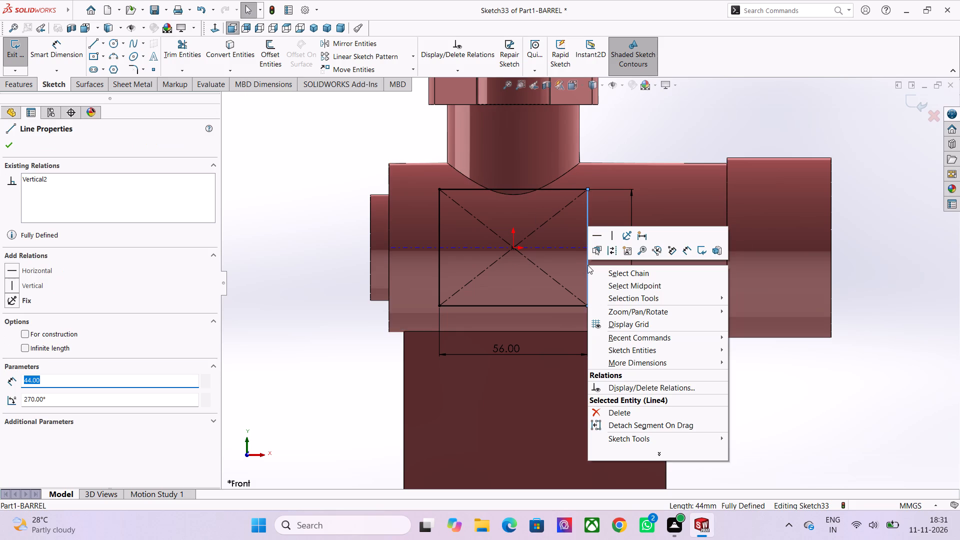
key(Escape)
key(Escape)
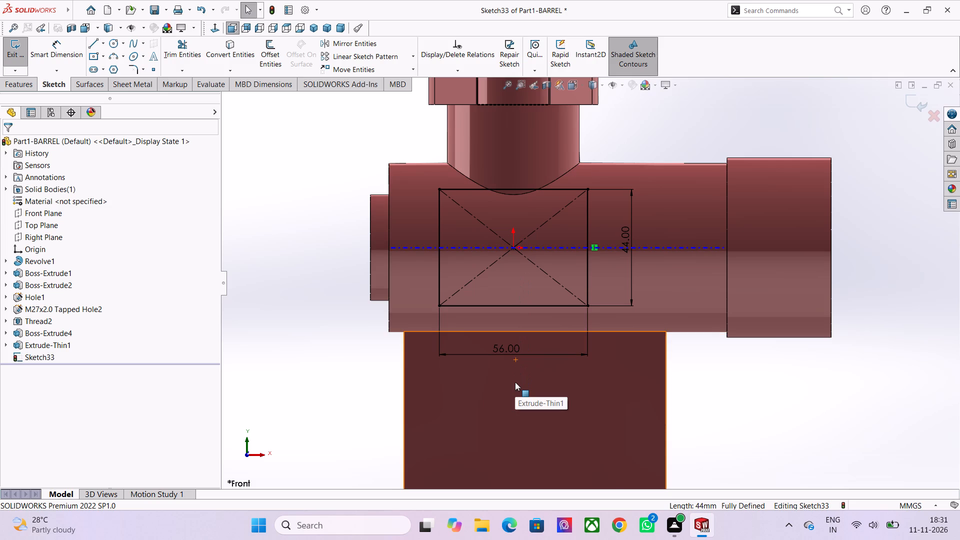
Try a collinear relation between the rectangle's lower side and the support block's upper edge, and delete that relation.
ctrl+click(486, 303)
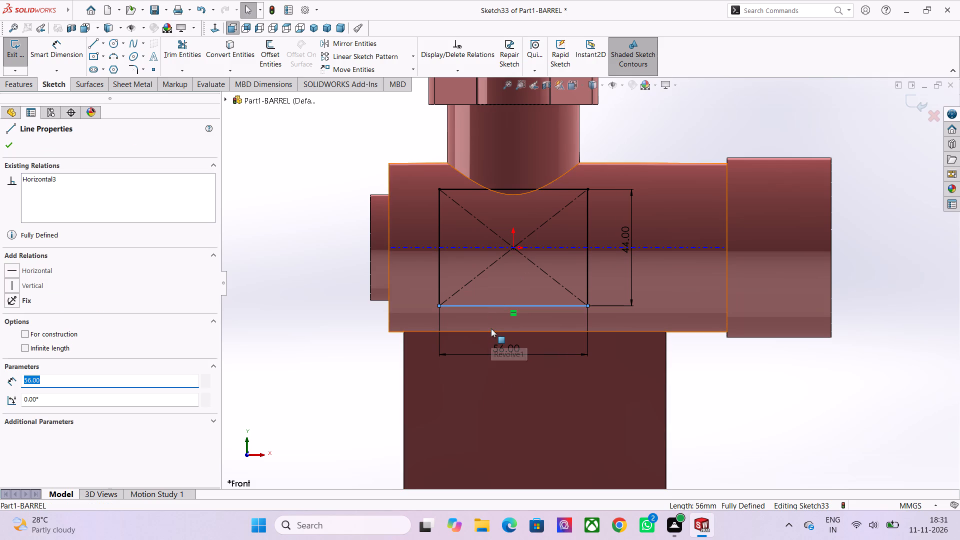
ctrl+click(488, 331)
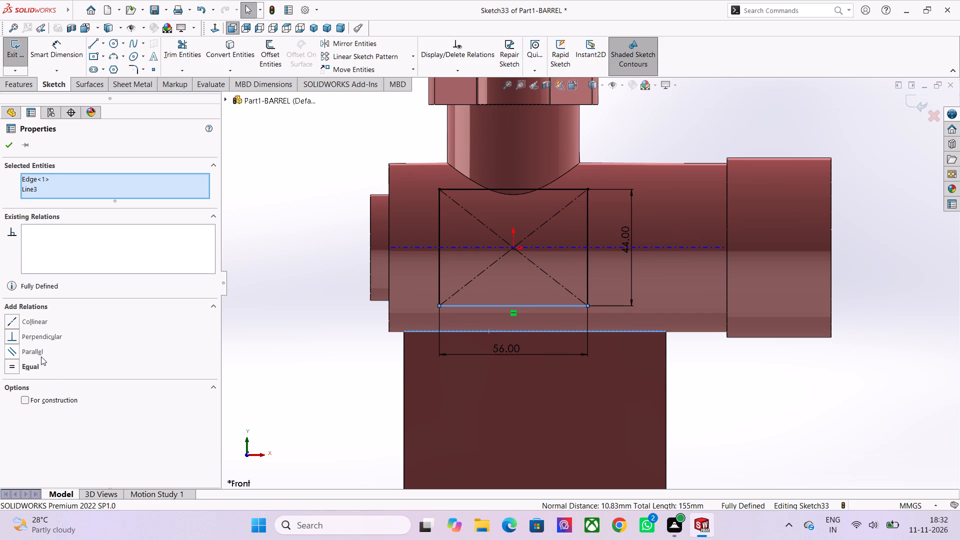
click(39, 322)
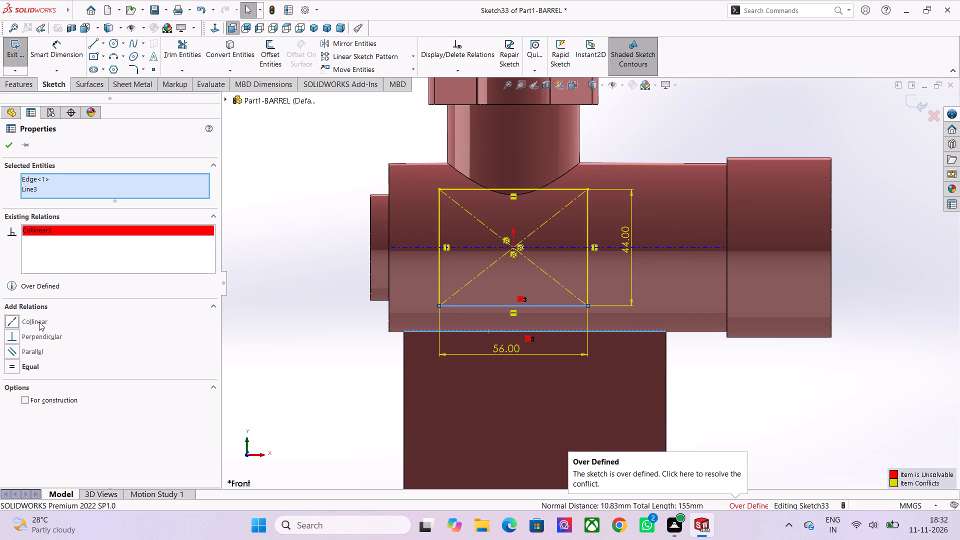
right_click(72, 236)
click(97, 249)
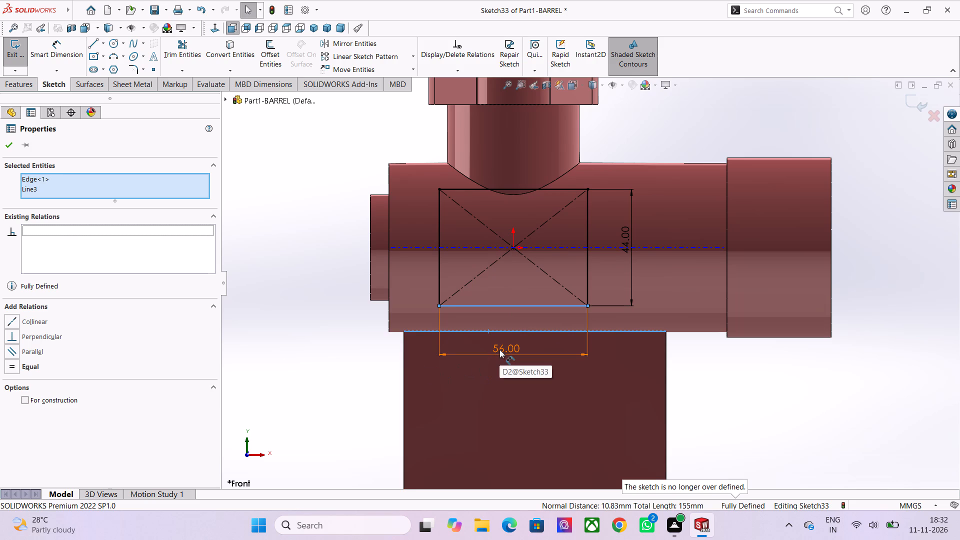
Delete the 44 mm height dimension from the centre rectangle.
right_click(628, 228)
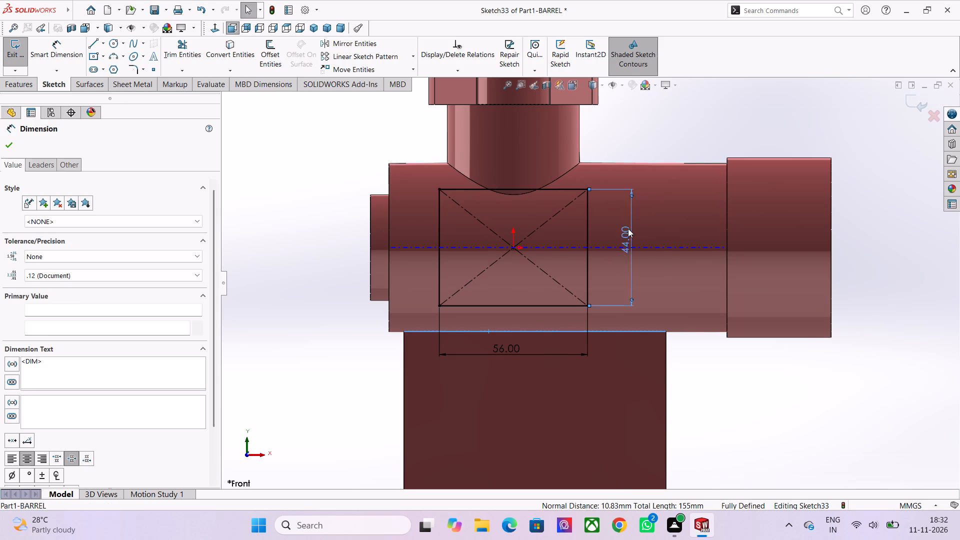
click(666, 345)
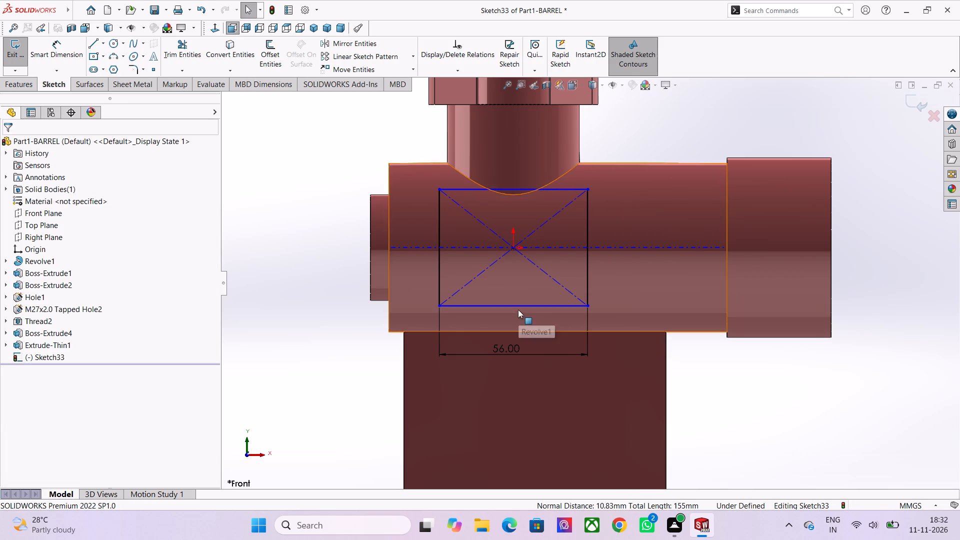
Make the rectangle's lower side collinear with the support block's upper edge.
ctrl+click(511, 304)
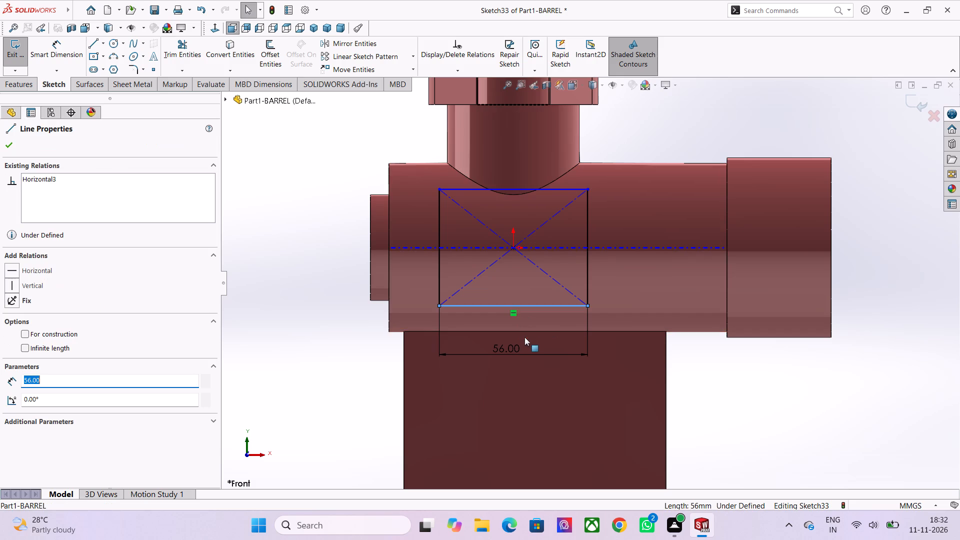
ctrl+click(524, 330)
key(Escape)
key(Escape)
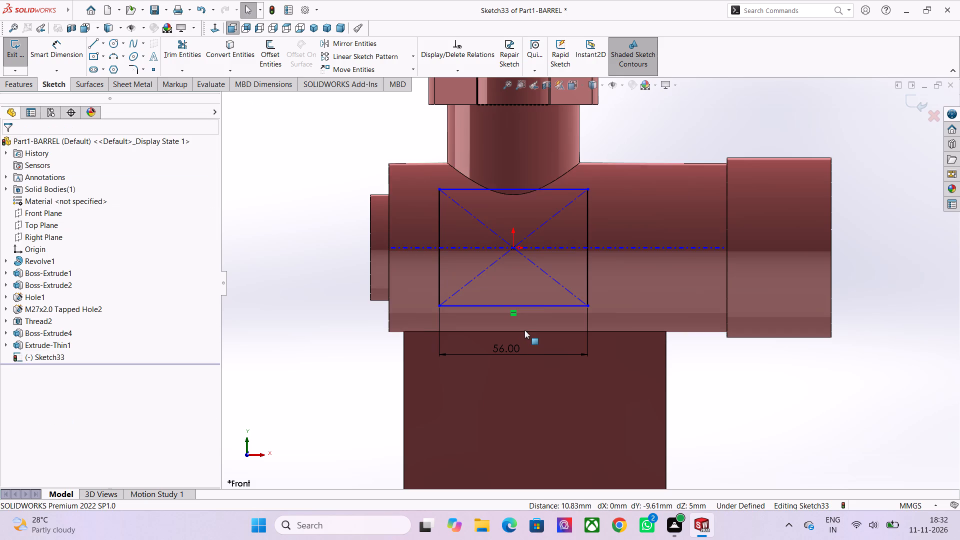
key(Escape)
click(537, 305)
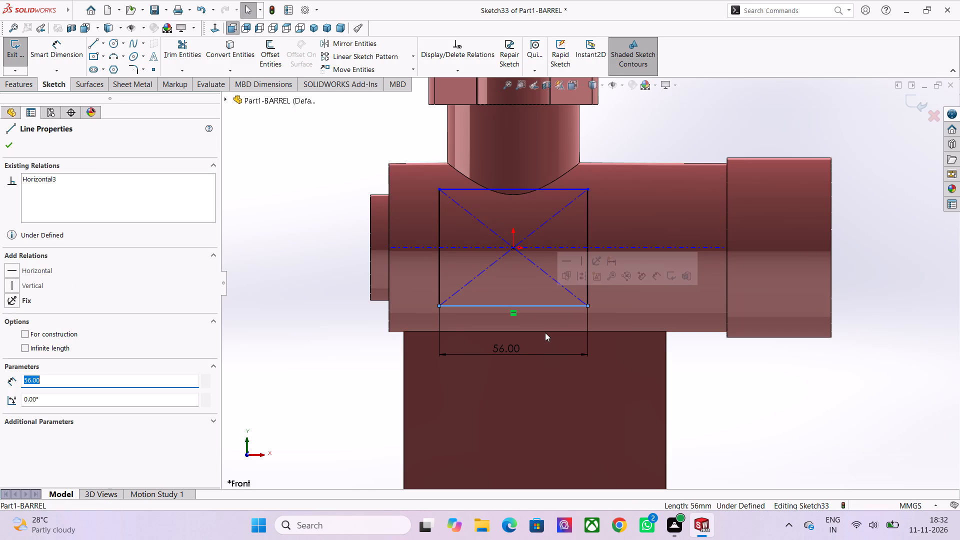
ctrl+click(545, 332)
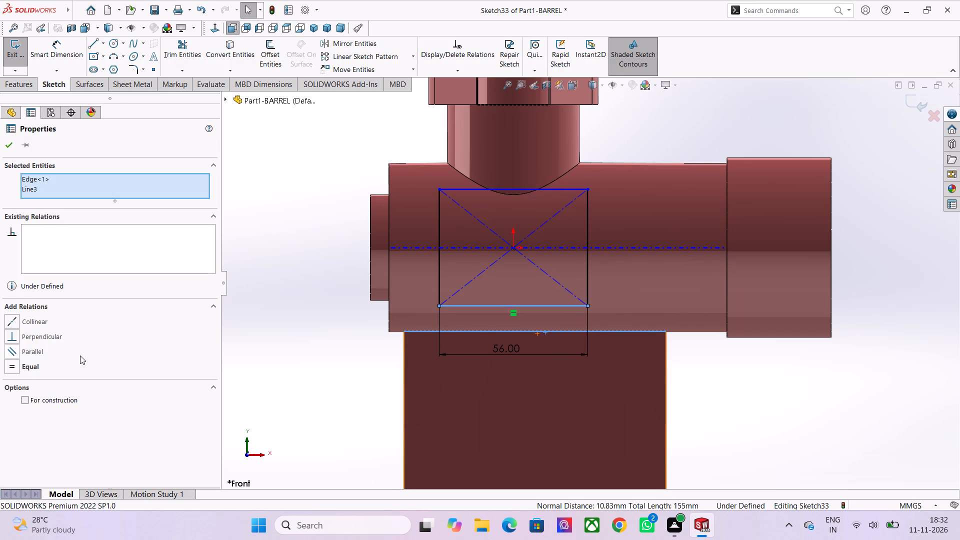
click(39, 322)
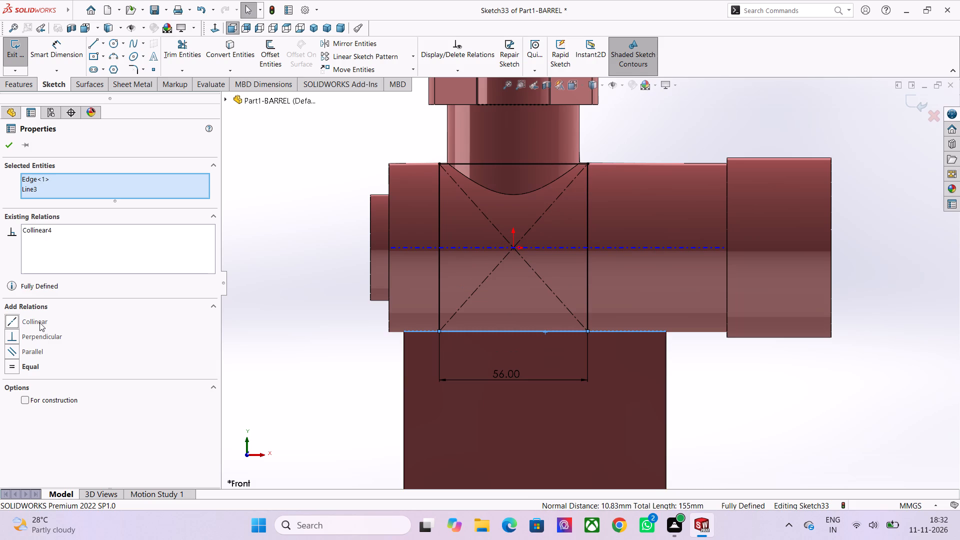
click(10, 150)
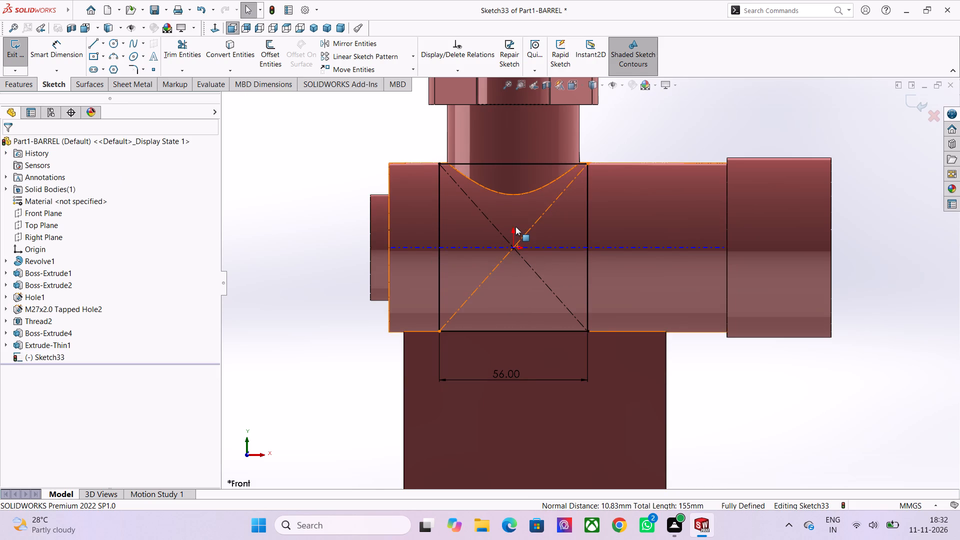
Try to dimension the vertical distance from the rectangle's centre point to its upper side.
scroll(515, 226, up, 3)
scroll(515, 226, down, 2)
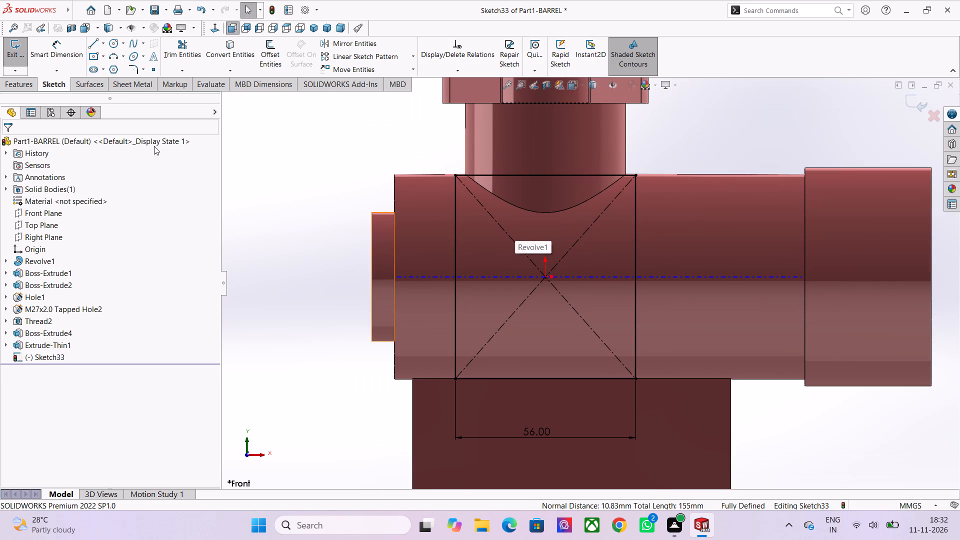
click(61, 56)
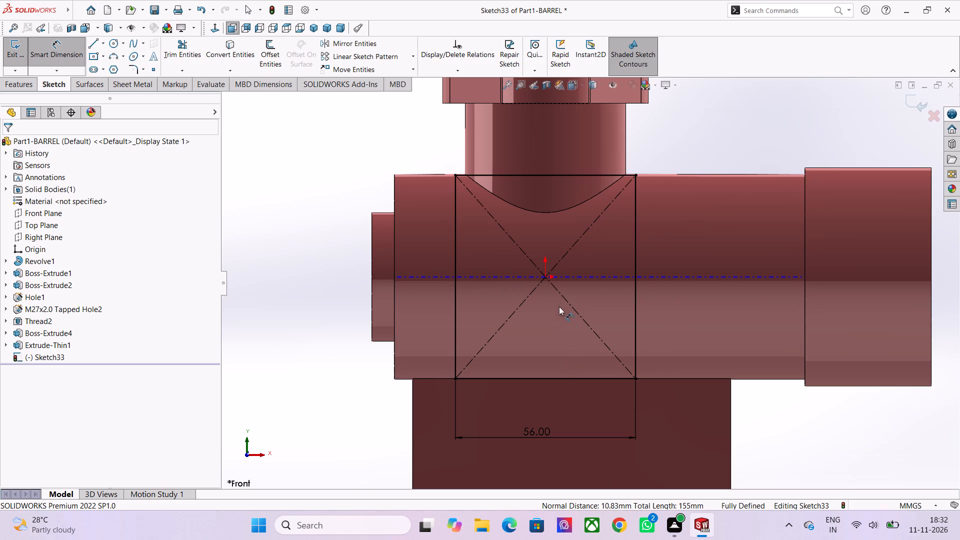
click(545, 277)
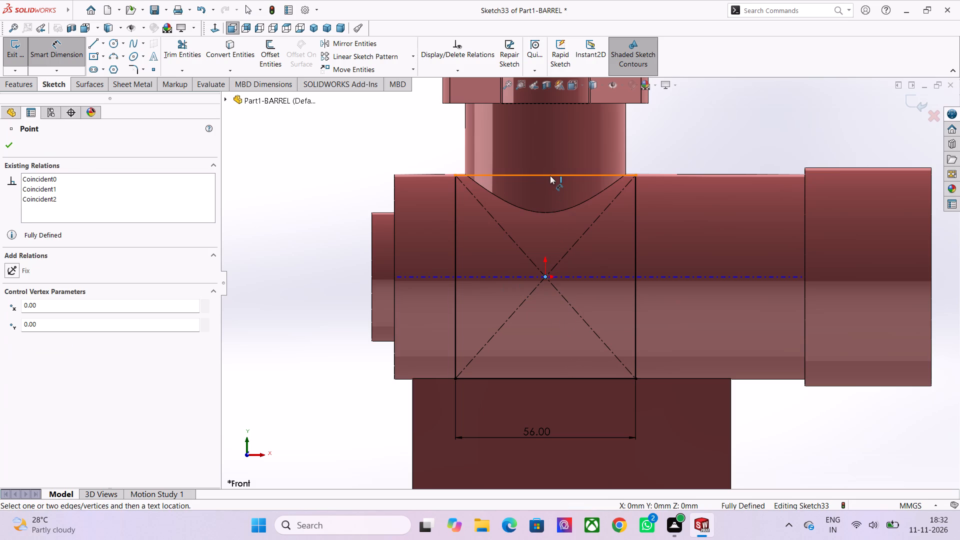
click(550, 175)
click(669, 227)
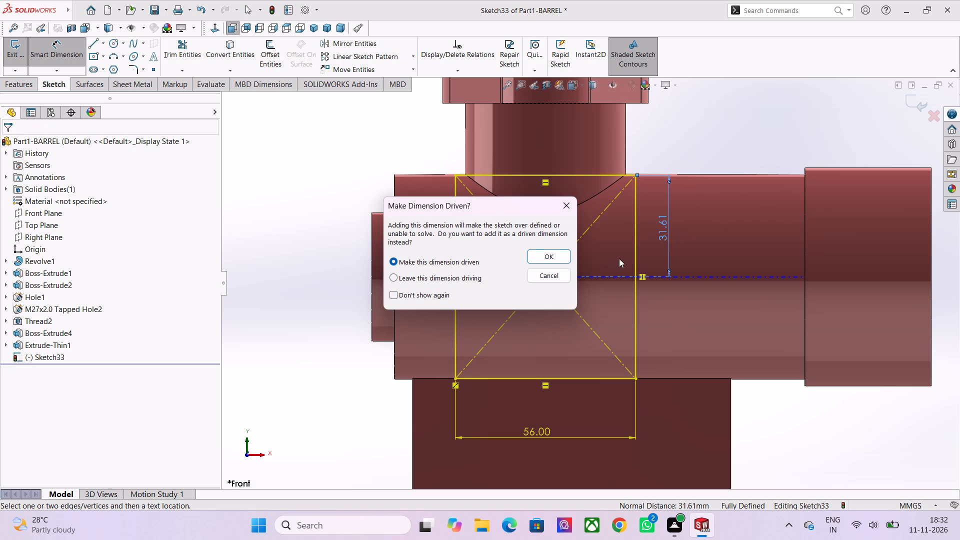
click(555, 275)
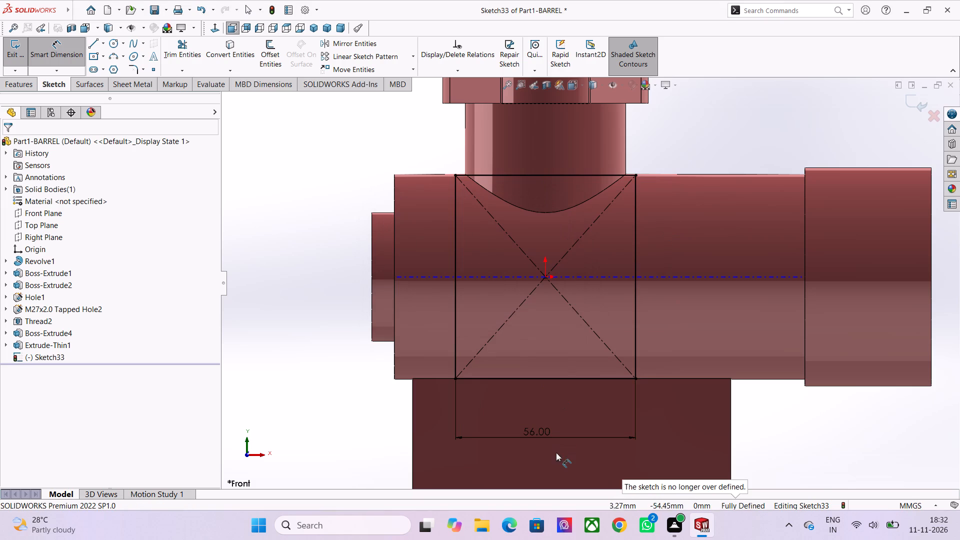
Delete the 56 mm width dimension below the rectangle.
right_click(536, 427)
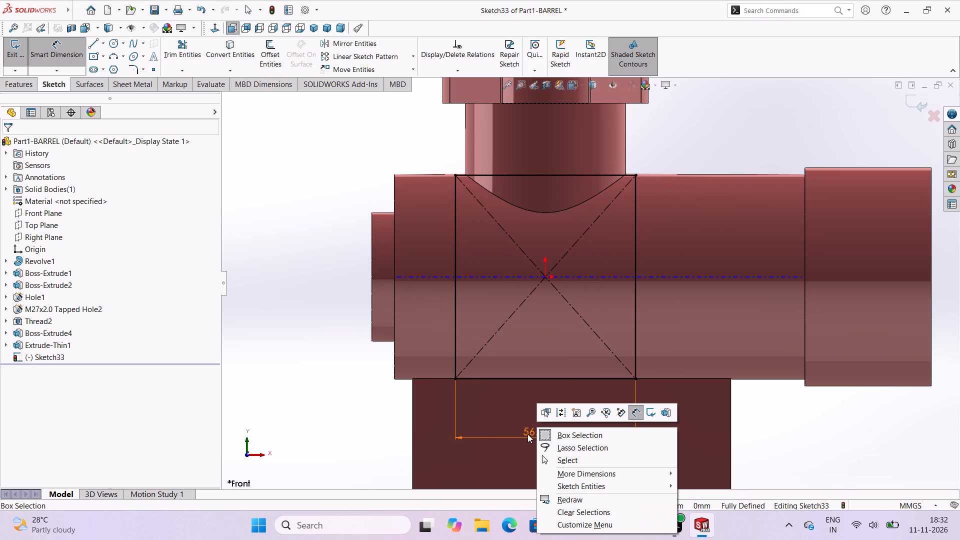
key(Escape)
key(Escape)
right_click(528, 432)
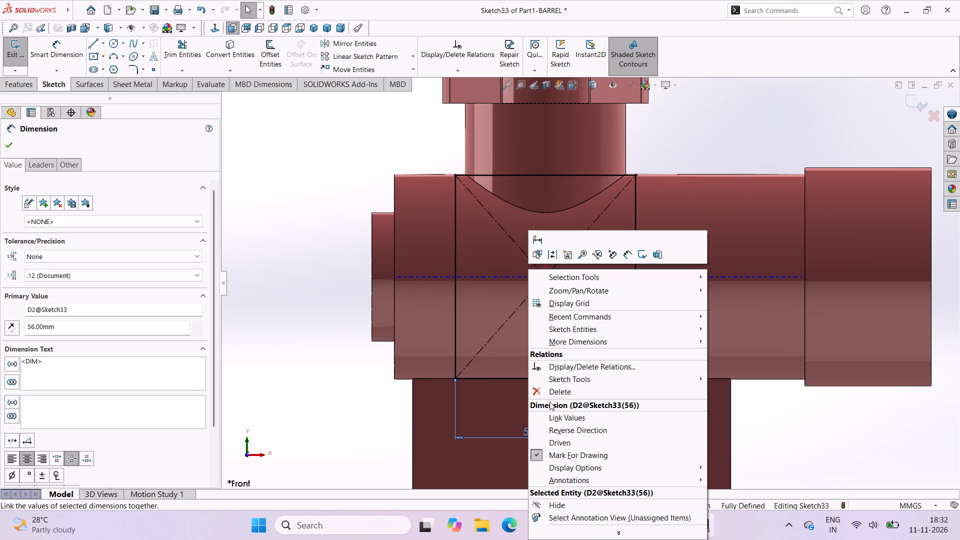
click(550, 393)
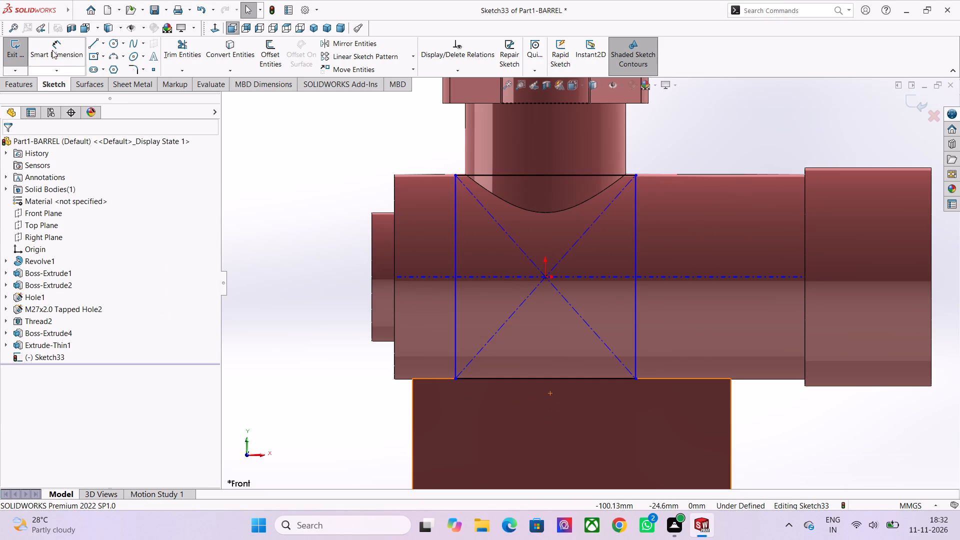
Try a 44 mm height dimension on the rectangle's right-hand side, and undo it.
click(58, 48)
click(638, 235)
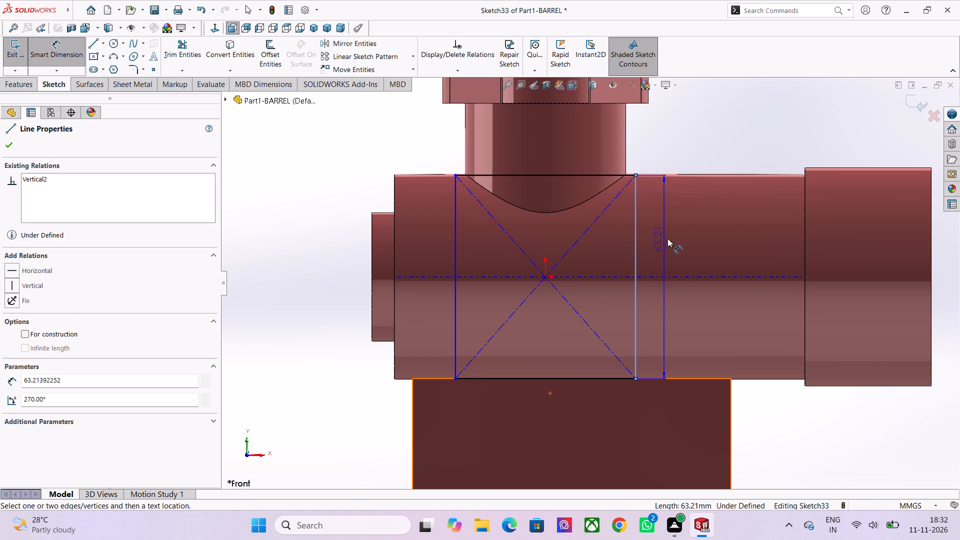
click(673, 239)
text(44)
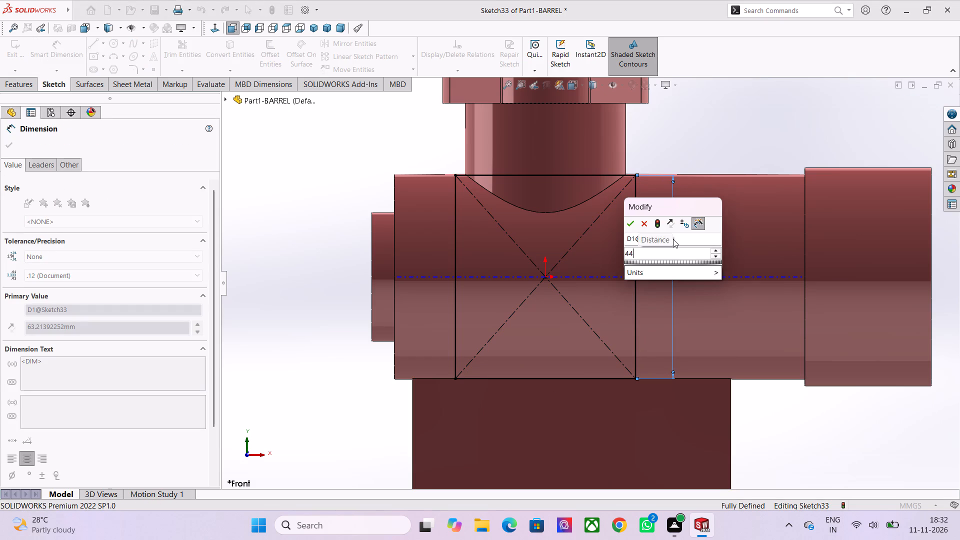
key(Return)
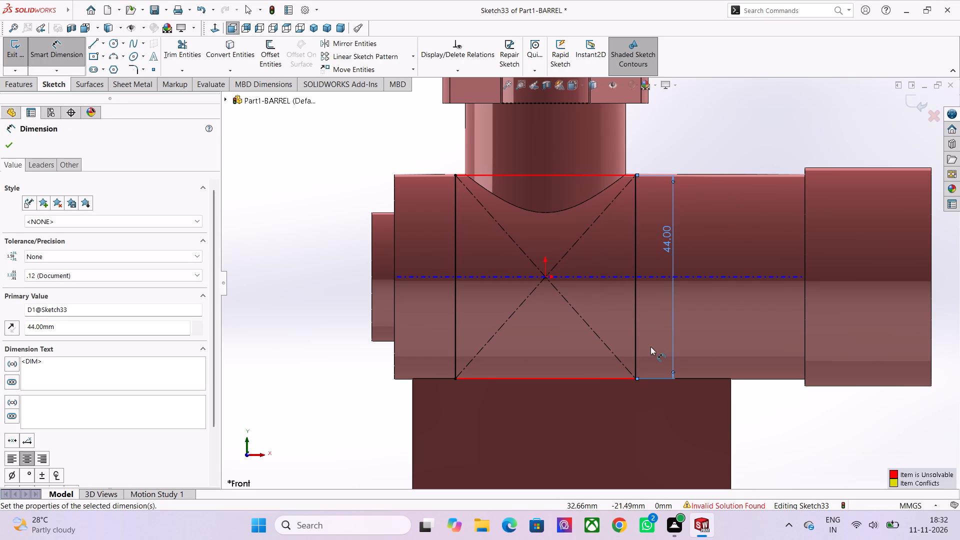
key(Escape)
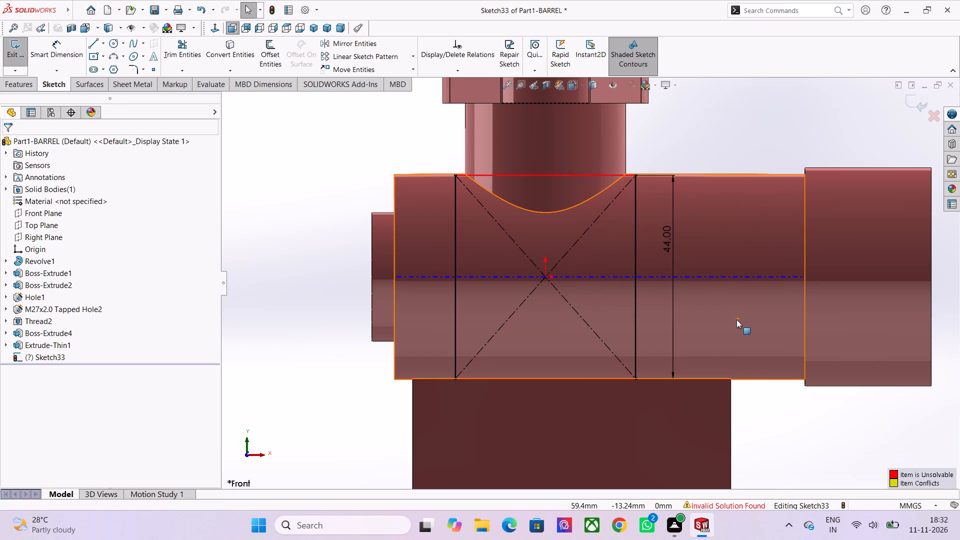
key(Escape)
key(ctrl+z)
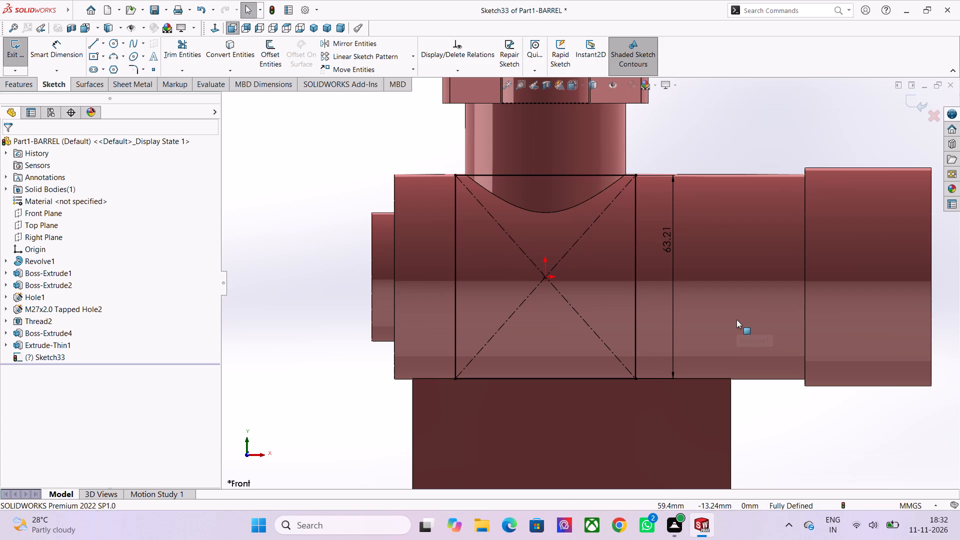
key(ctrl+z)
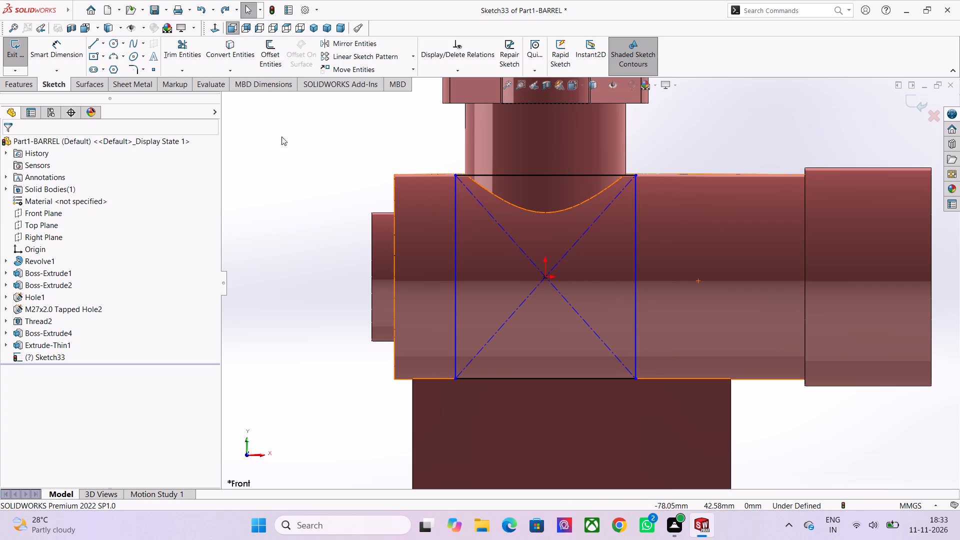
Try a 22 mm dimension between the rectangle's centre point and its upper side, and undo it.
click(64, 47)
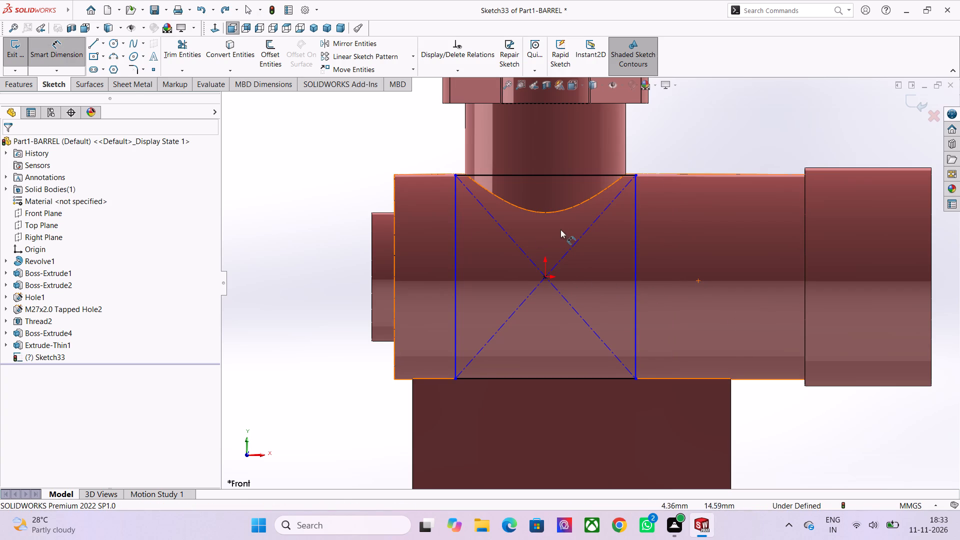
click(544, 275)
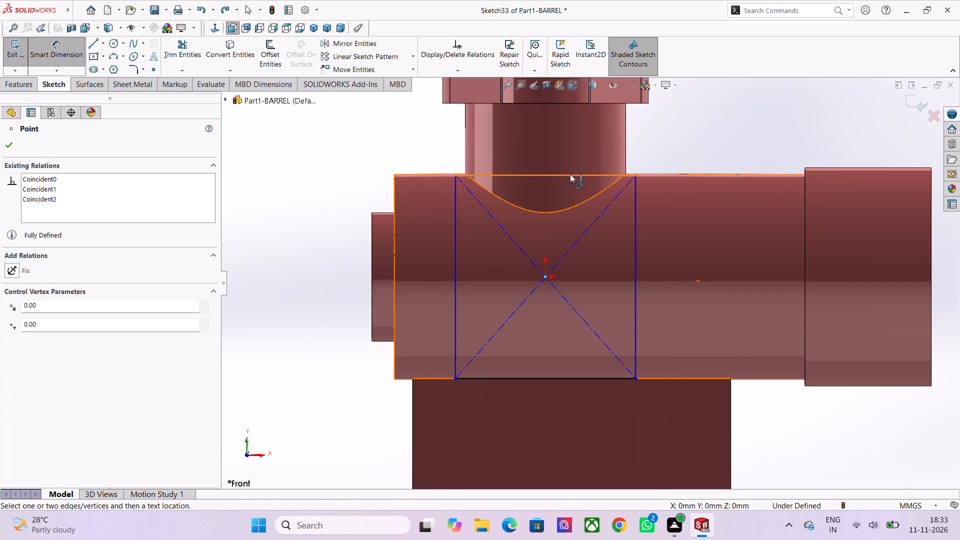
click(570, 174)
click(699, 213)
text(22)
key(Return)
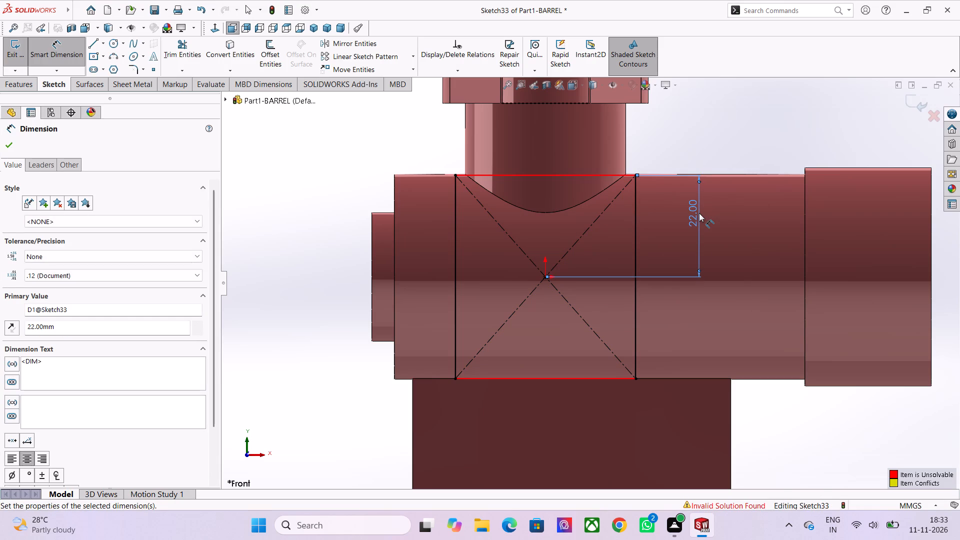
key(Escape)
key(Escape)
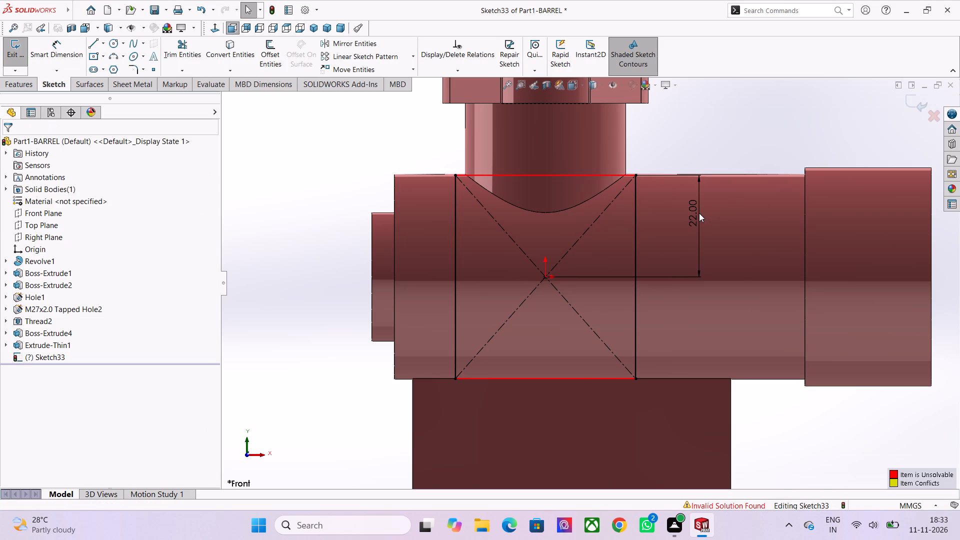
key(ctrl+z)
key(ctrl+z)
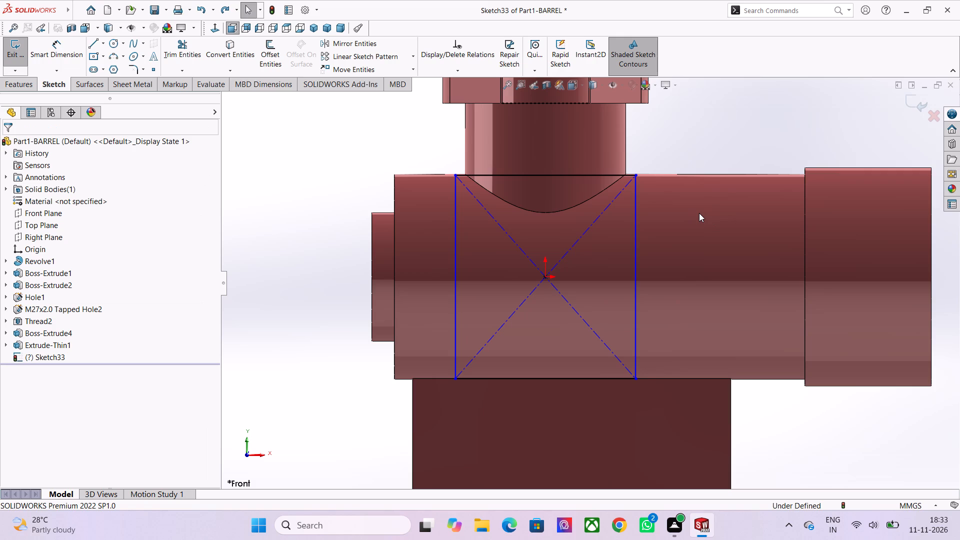
Undo the rectangle's relation to the support block edge and its width and height dimensions, back to the undimensioned centre rectangle.
key(ctrl+z)
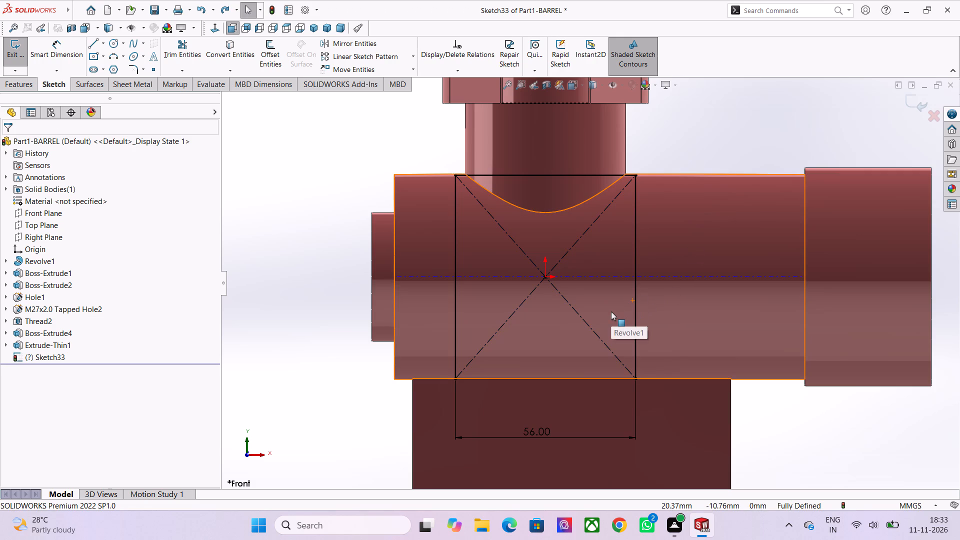
key(ctrl+z)
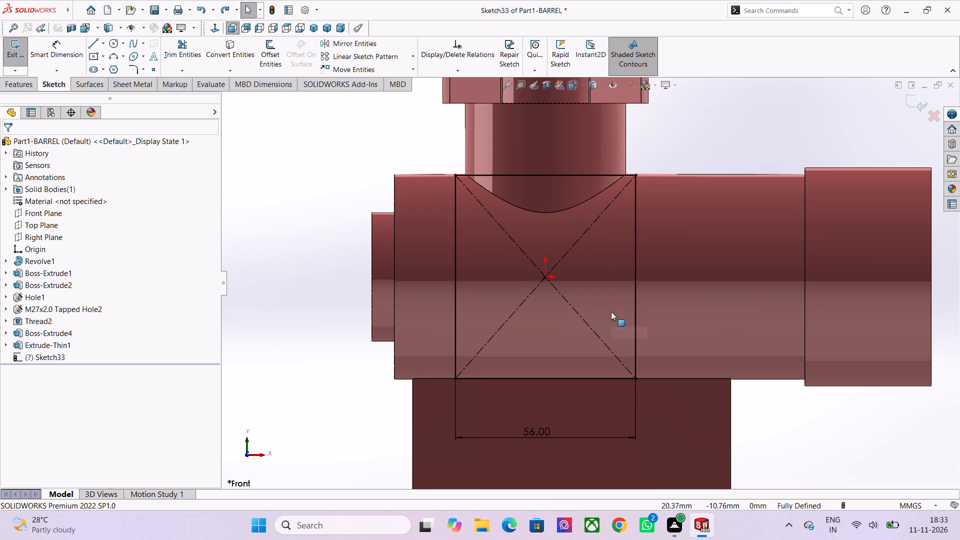
key(ctrl+z)
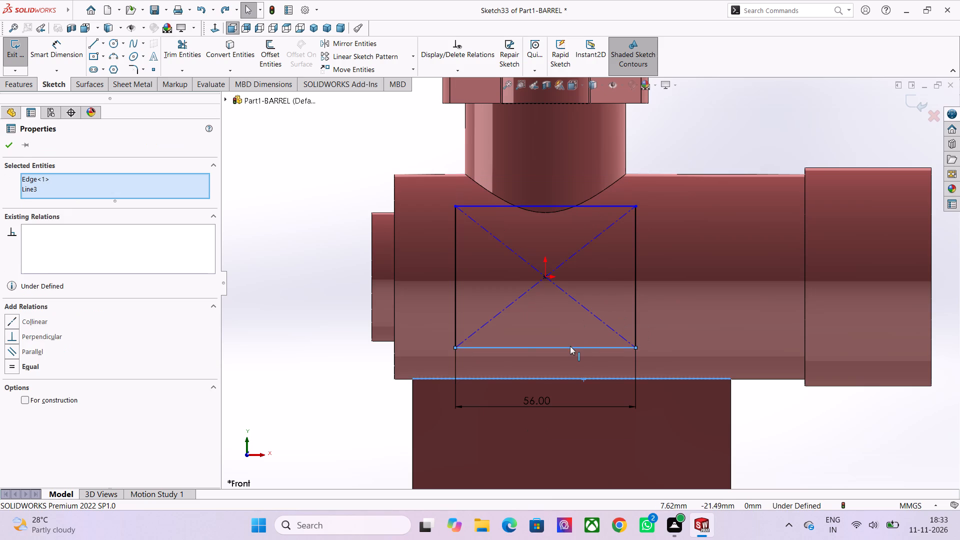
key(ctrl+z)
key(ctrl+z)
key(ctrl+z)
key(ctrl+z)
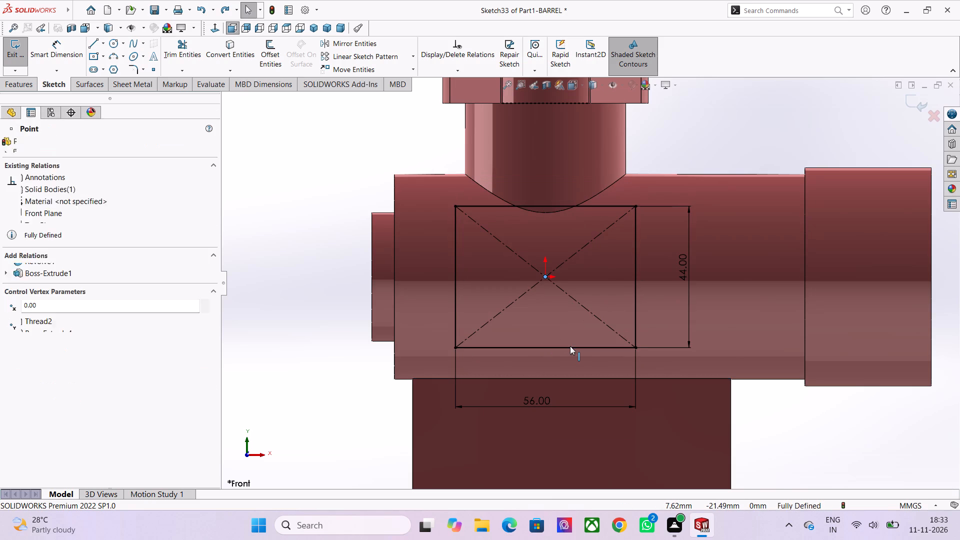
key(ctrl+z)
key(ctrl+z)
key(ctrl+z)
key(ctrl+z)
key(ctrl+z)
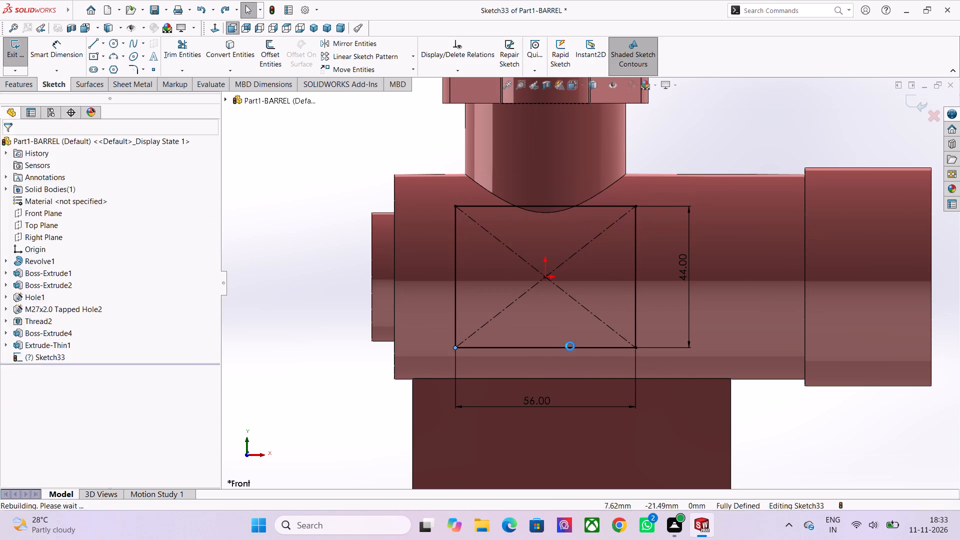
key(ctrl+z)
key(ctrl+z)
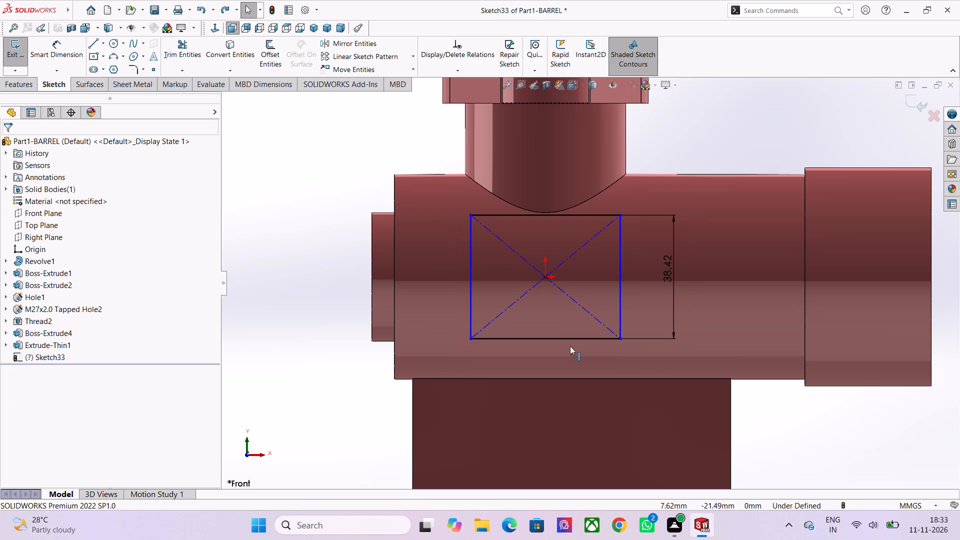
scroll(560, 298, up, 1)
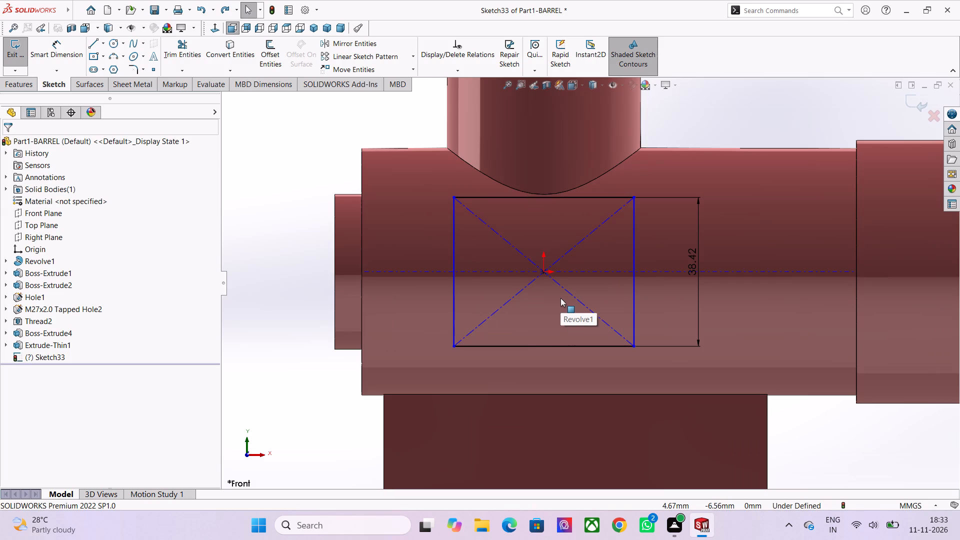
key(ctrl+z)
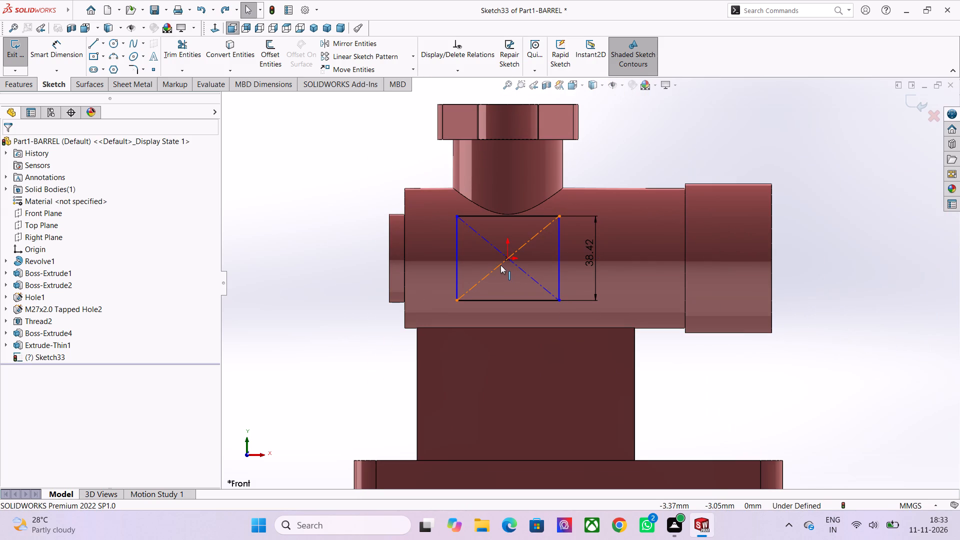
key(ctrl+z)
scroll(505, 262, up, 1)
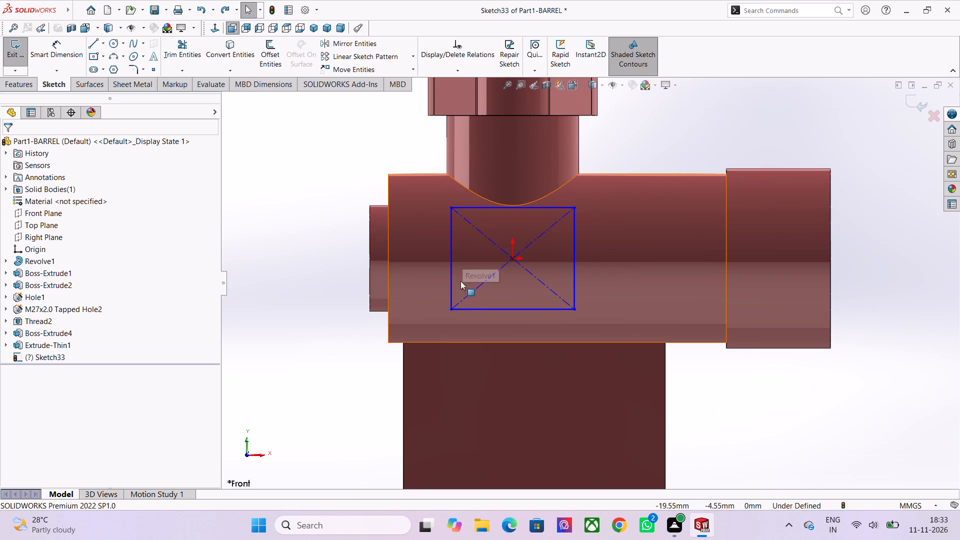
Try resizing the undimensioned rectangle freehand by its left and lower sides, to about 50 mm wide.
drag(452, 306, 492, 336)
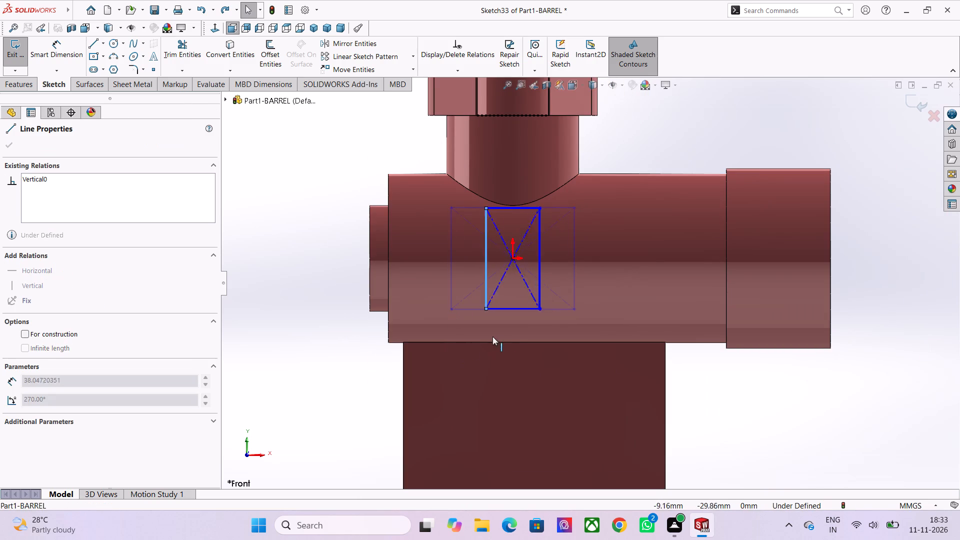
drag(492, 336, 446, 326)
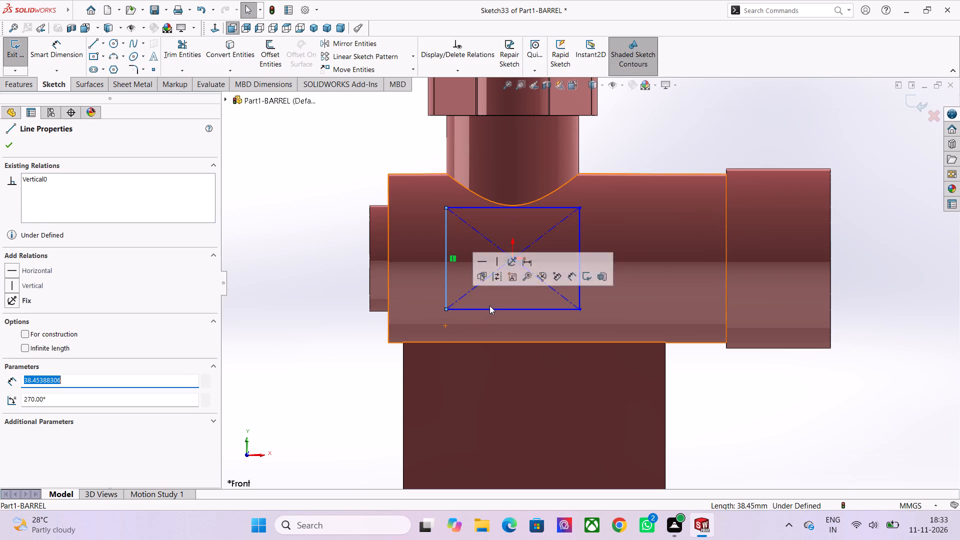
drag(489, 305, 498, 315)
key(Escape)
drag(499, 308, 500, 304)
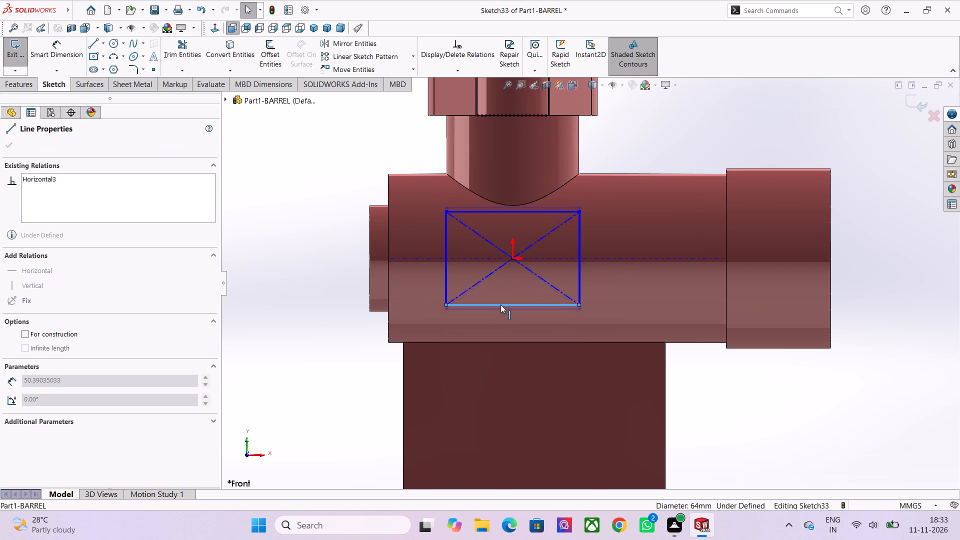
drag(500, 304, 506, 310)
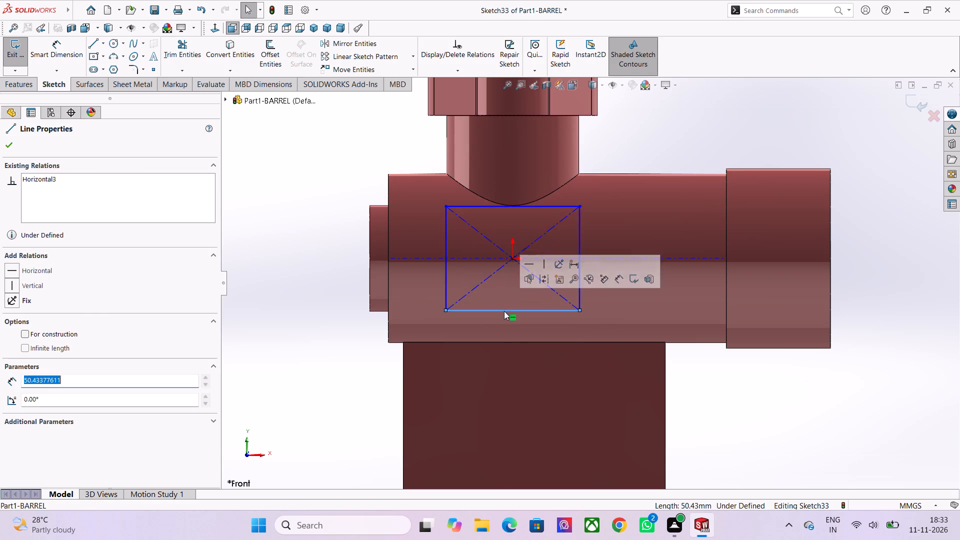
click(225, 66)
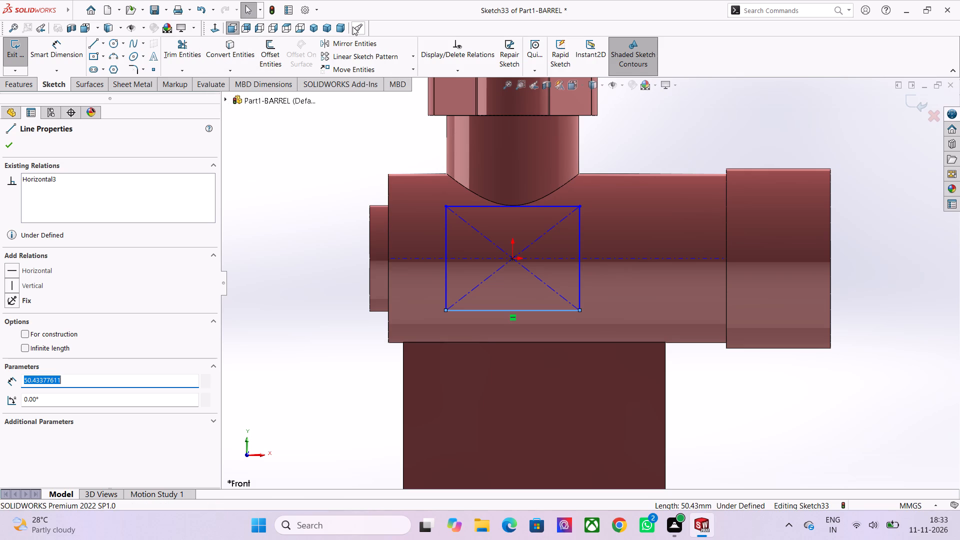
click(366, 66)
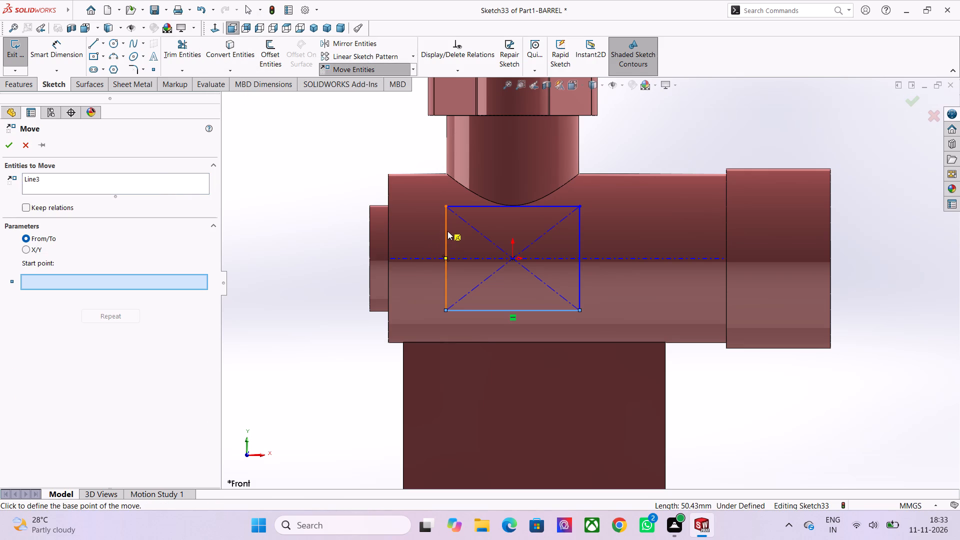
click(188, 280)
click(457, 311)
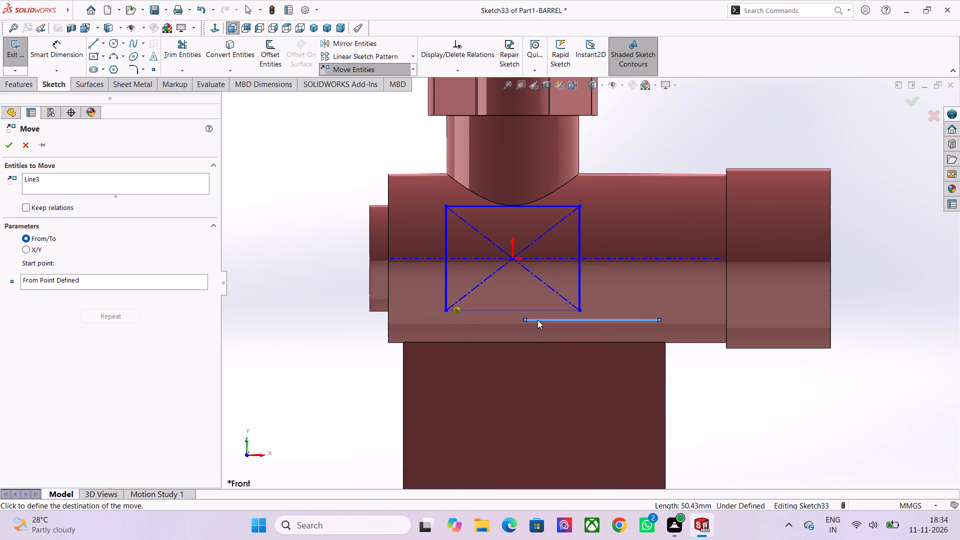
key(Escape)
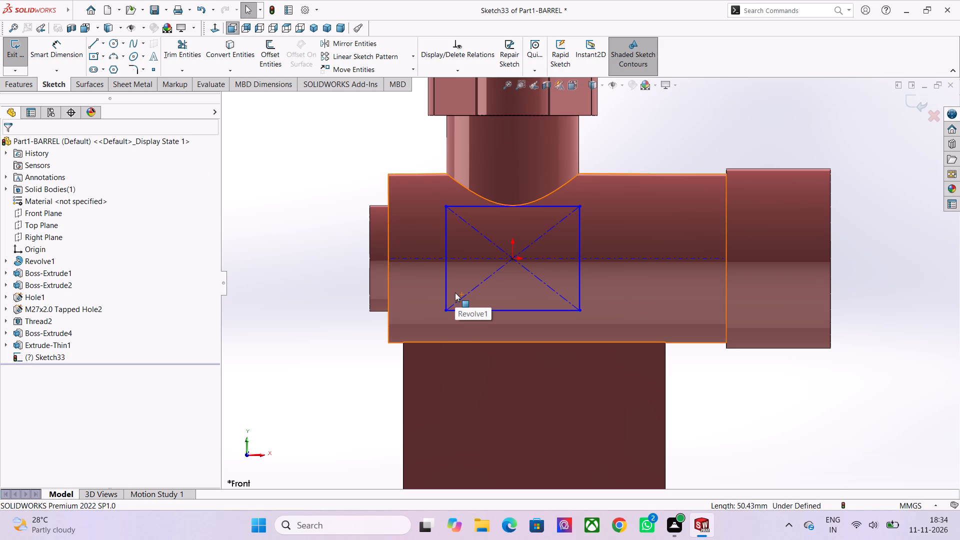
Undo the freehand resizing and the centre rectangle itself, leaving the sketch empty.
key(ctrl+z)
key(ctrl+z)
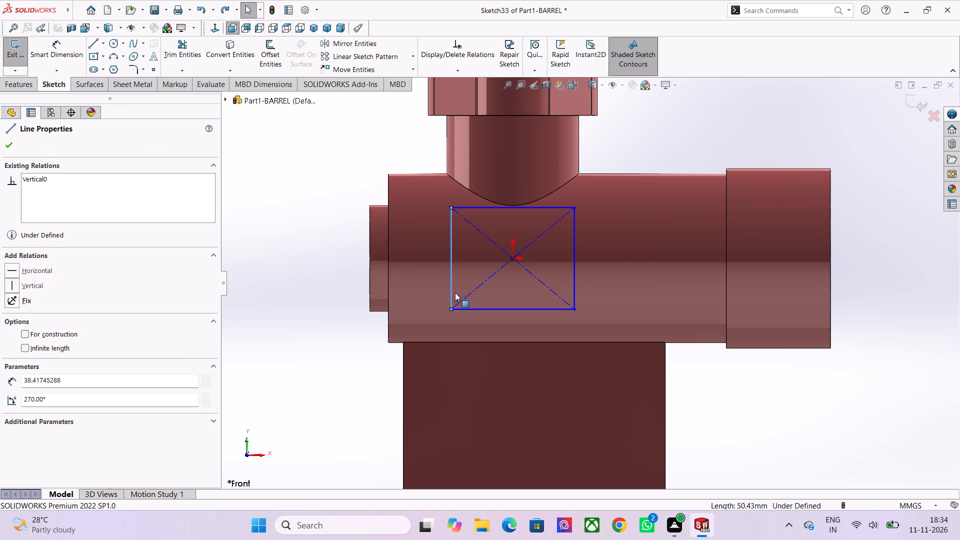
key(ctrl+z)
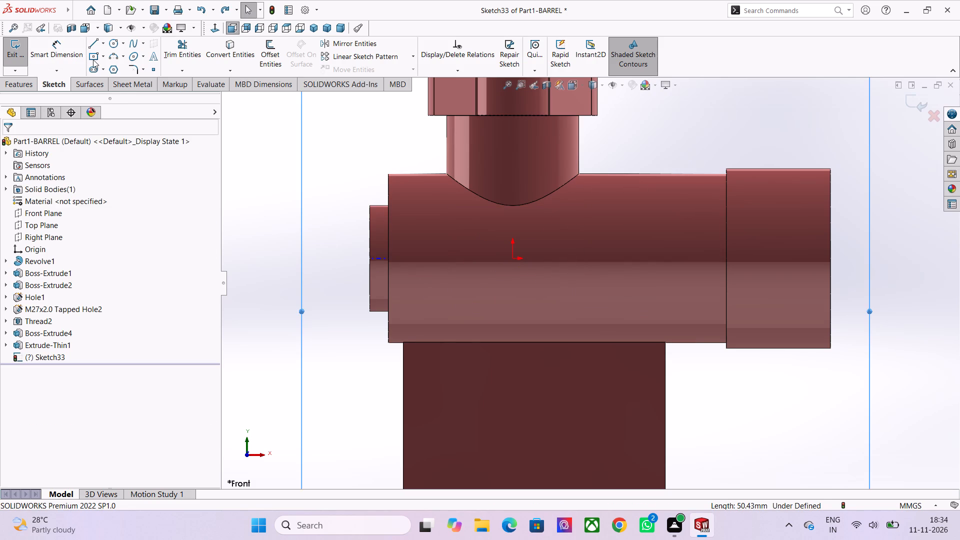
Sketch a corner rectangle about 78 by 39 mm across the barrel, with construction lines from its corners.
click(102, 57)
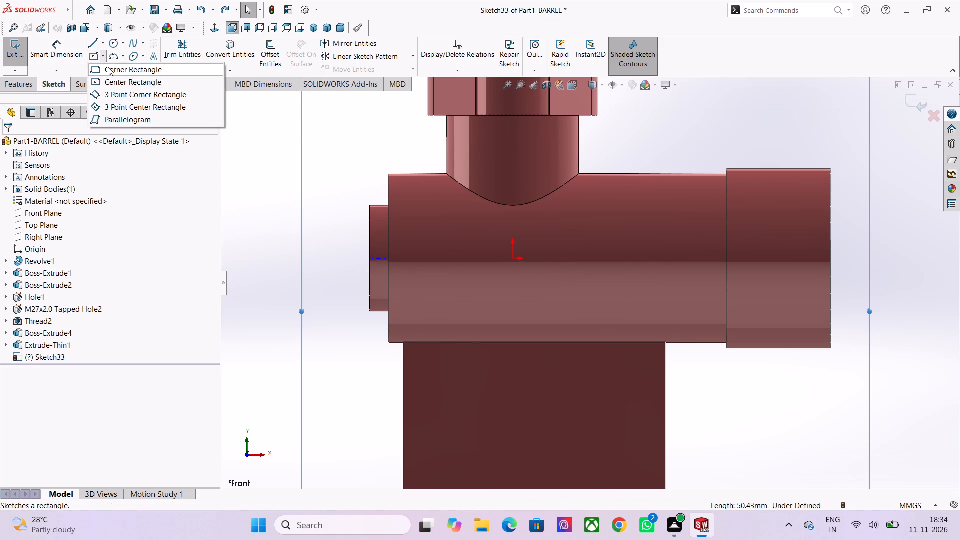
click(108, 67)
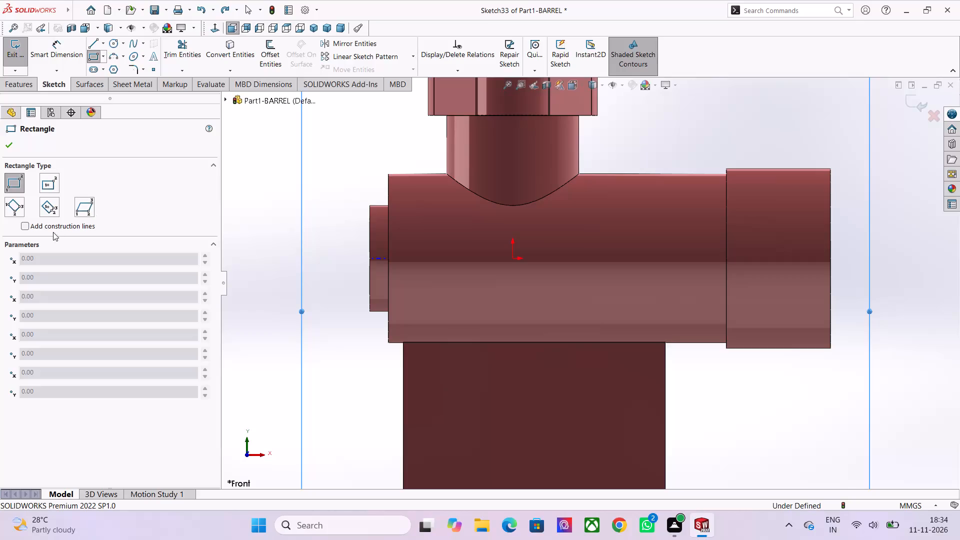
click(26, 224)
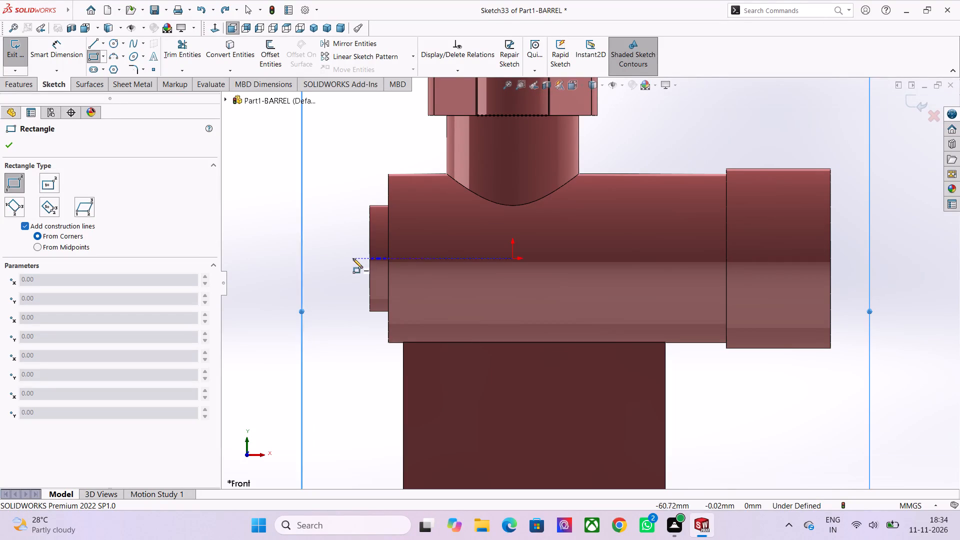
click(403, 213)
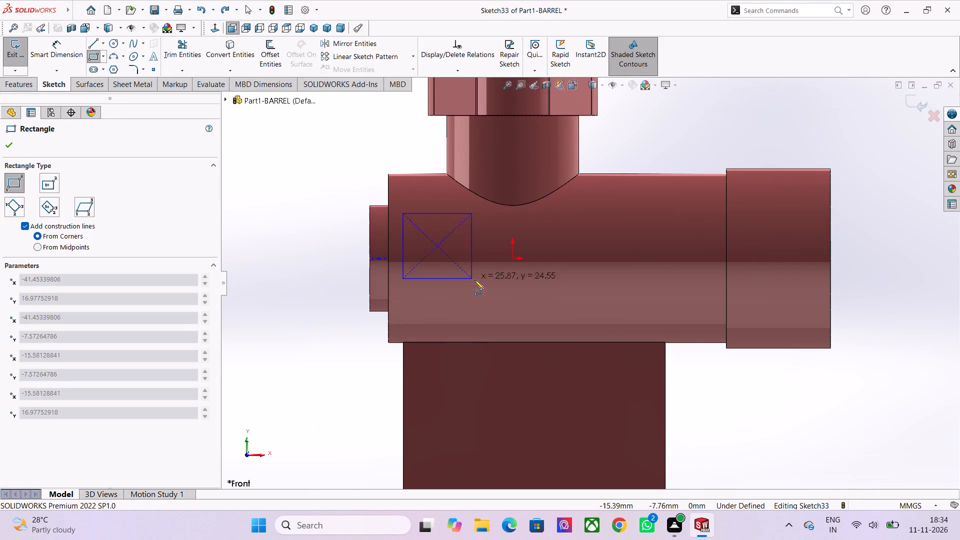
click(609, 315)
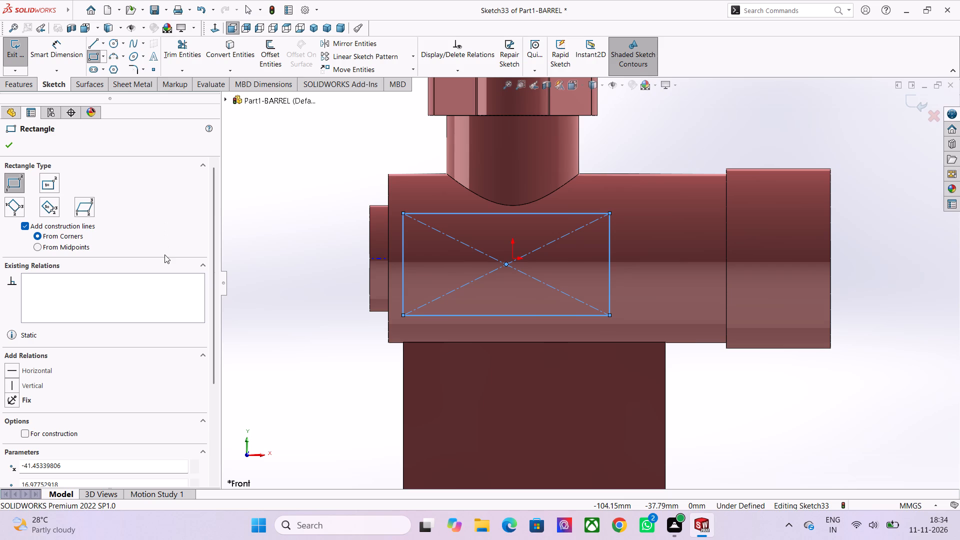
Dimension the new rectangle 44 mm high and 67 mm wide.
click(77, 56)
click(610, 251)
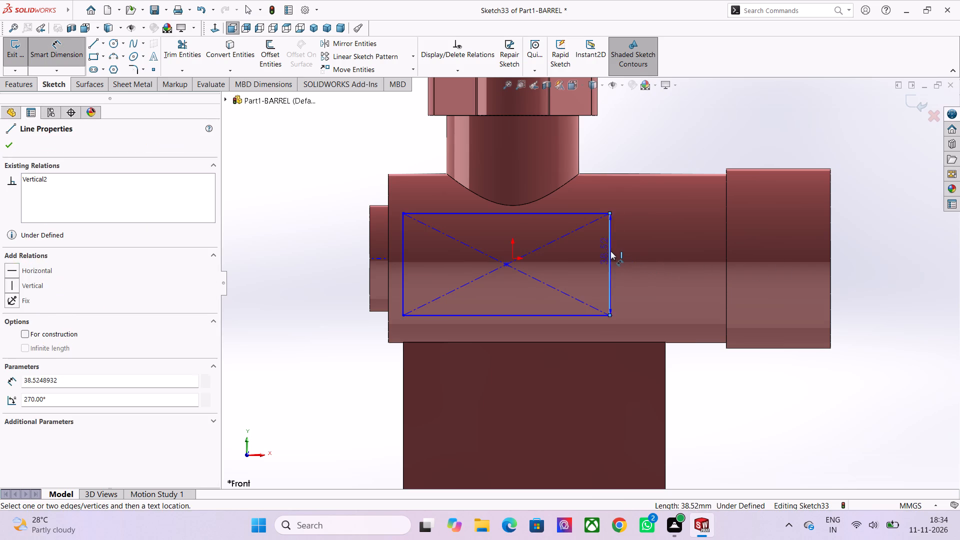
click(640, 259)
text(44)
key(Return)
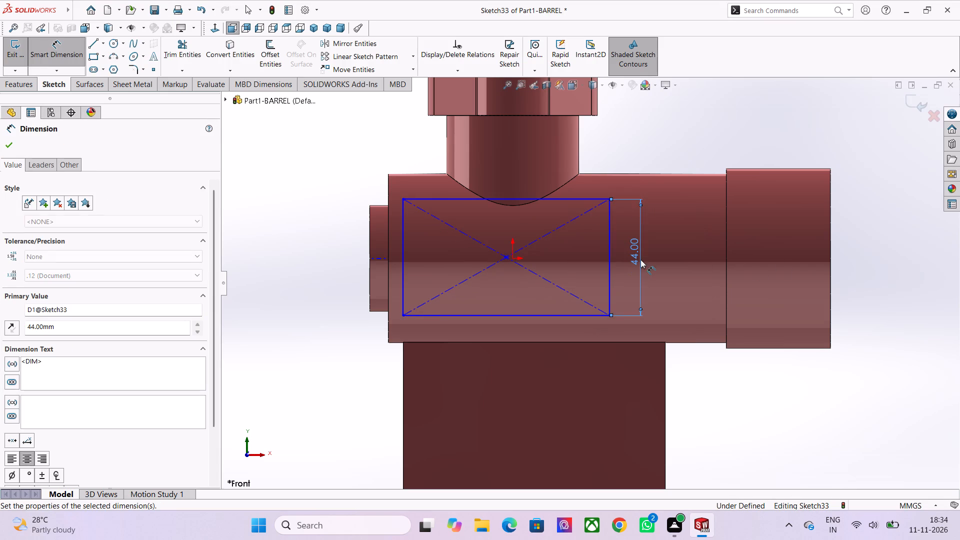
click(516, 313)
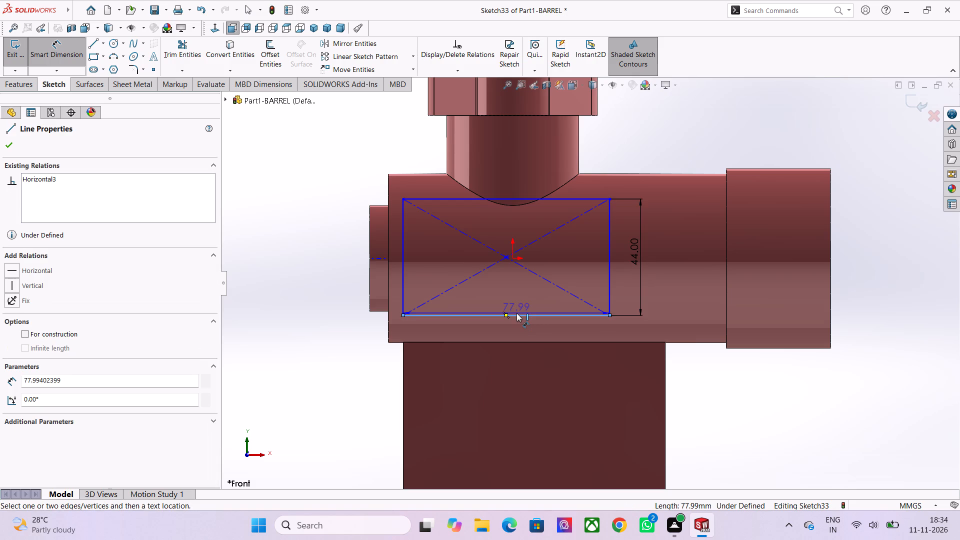
click(522, 368)
text(67)
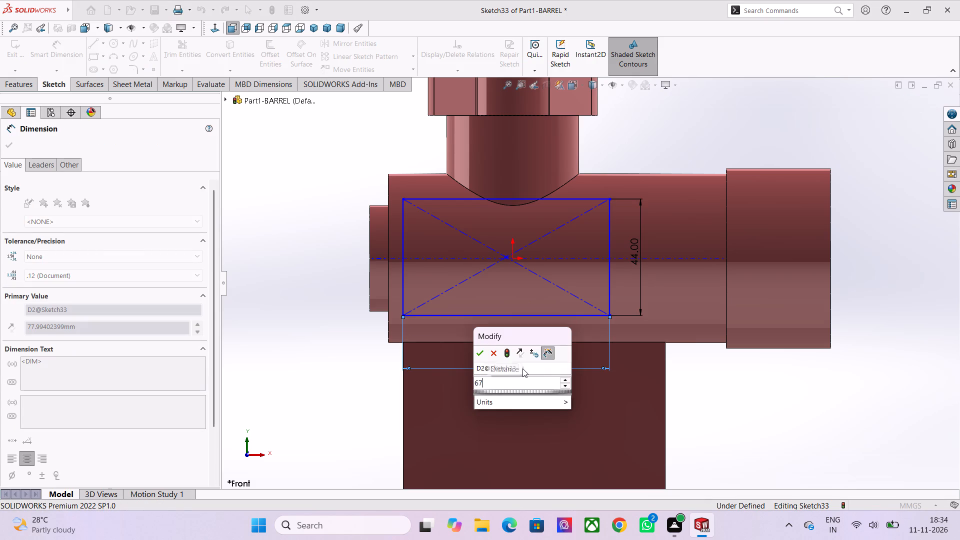
key(Return)
key(Escape)
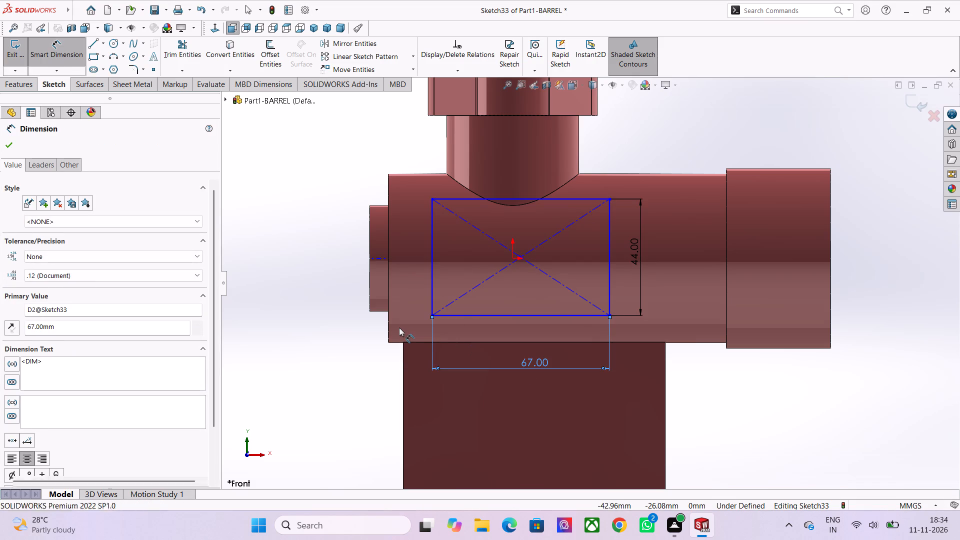
key(Escape)
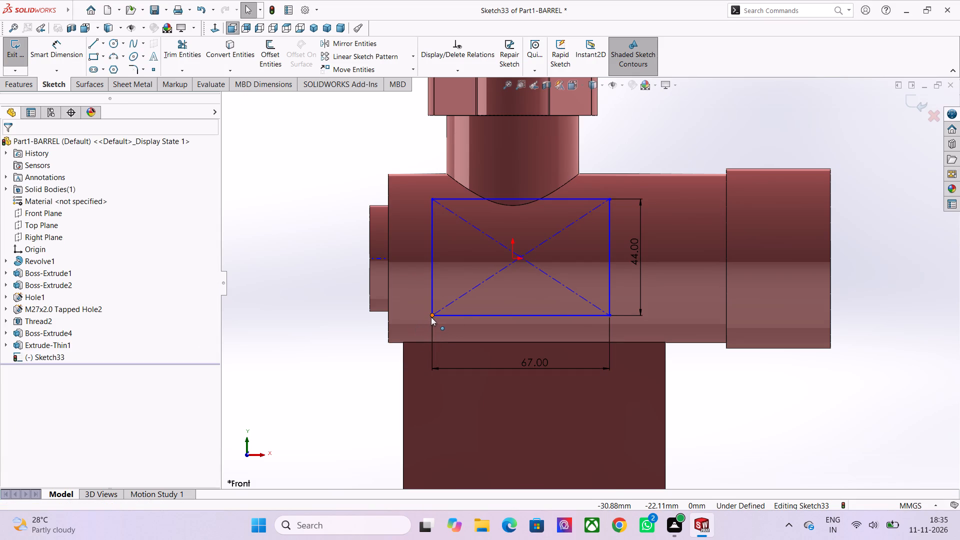
Move the rectangle down so its lower-left corner lies coincident with the support block's top edge.
drag(432, 314, 429, 342)
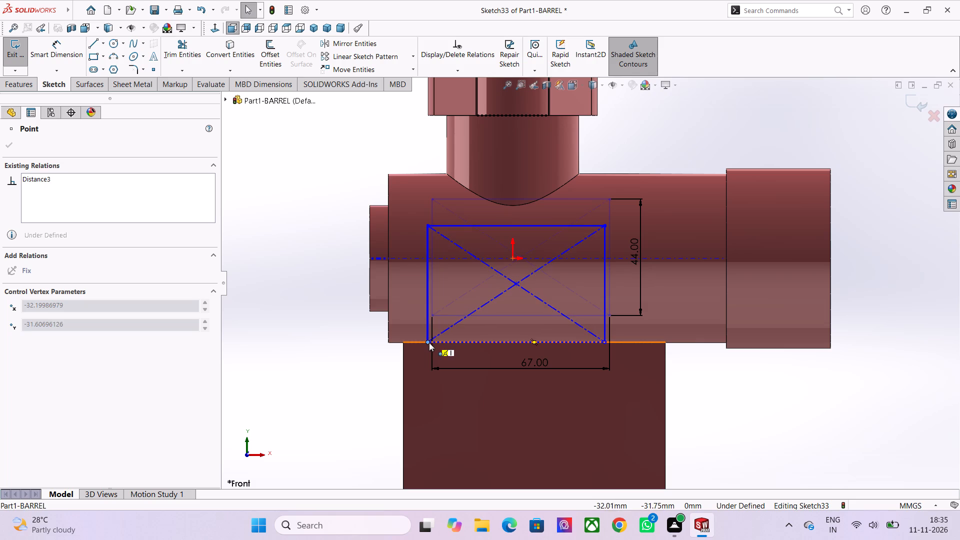
drag(429, 342, 432, 342)
key(Escape)
key(Escape)
key(Escape)
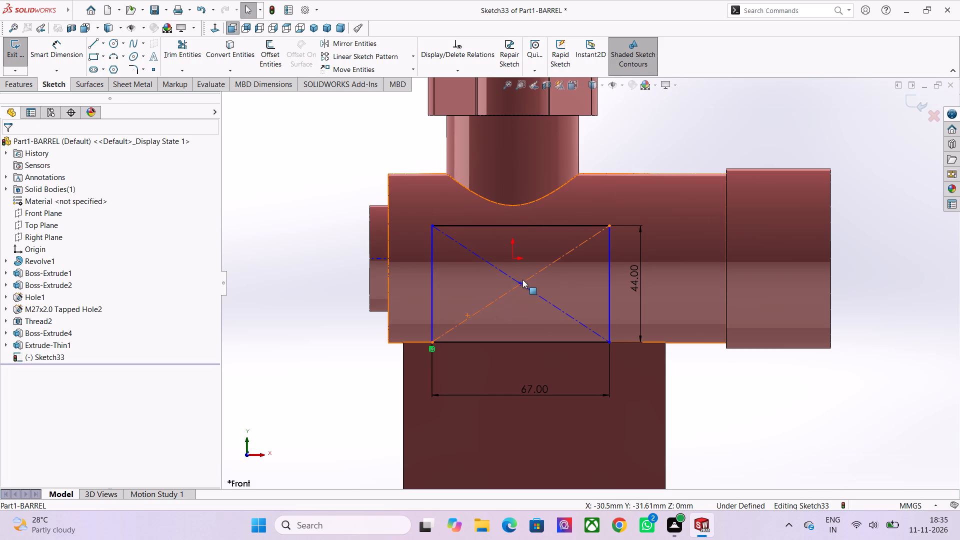
Add a Vertical relation between the rectangle's centre point and the origin.
ctrl+click(519, 282)
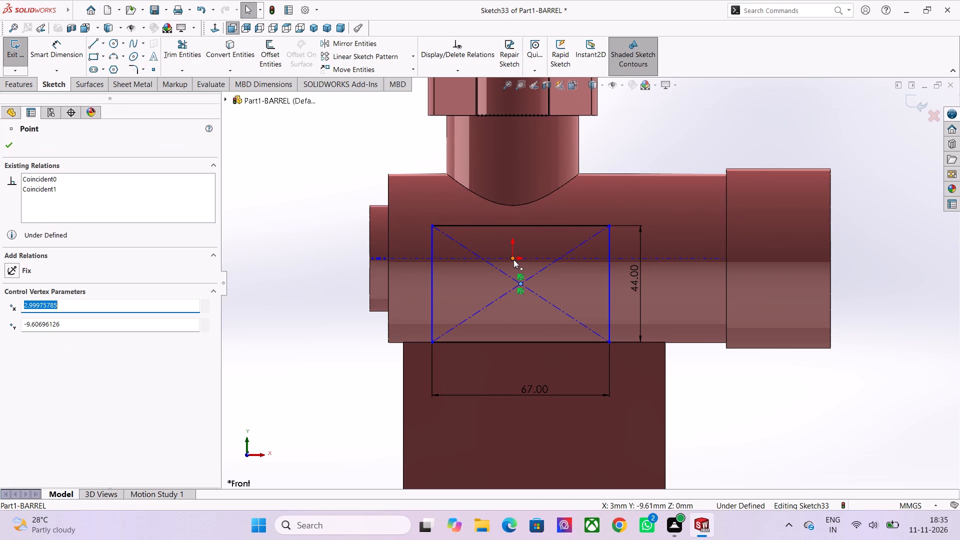
ctrl+click(513, 259)
click(30, 337)
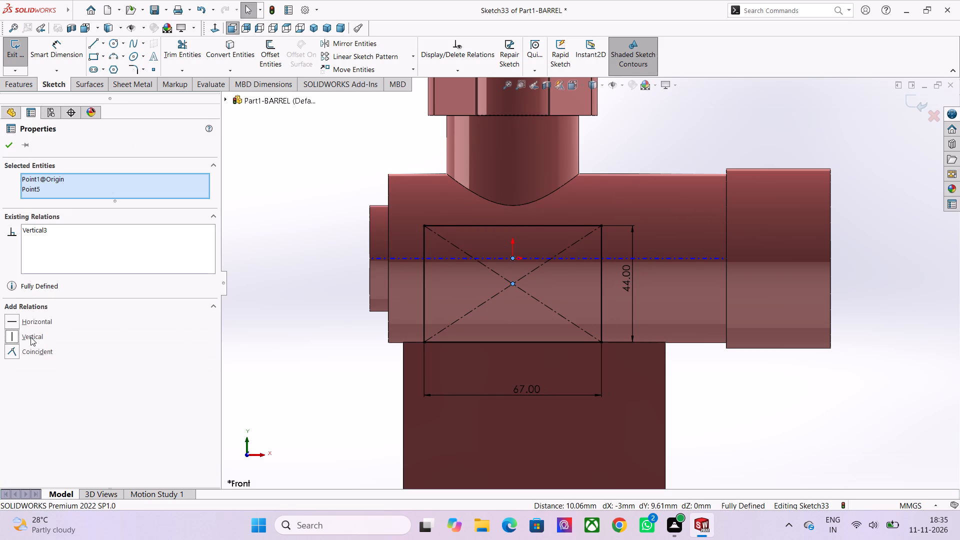
Extrude the 67 by 44 mm rectangle as a blind boss 88 mm deep in the reversed direction, merged with the barrel.
click(7, 143)
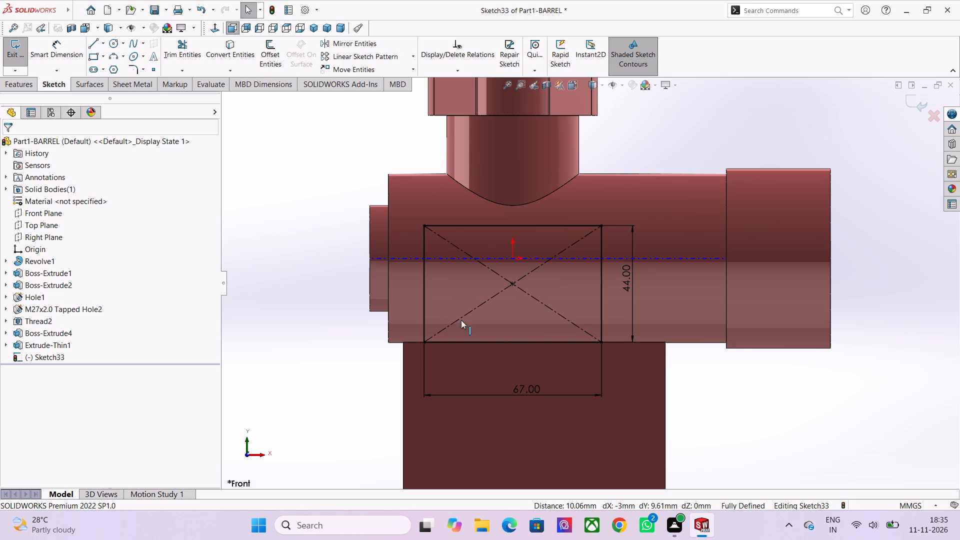
scroll(414, 312, down, 4)
scroll(457, 350, up, 1)
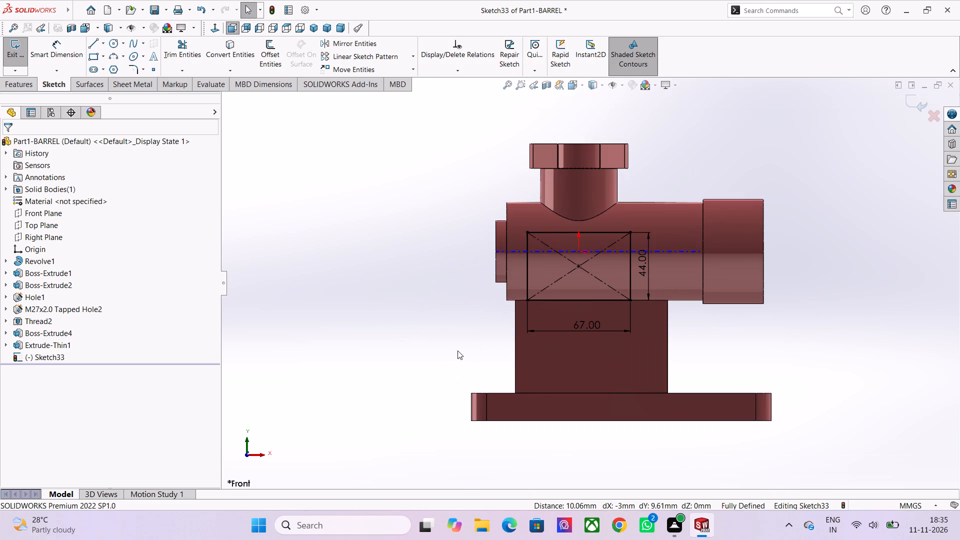
middle_drag(457, 350, 559, 381)
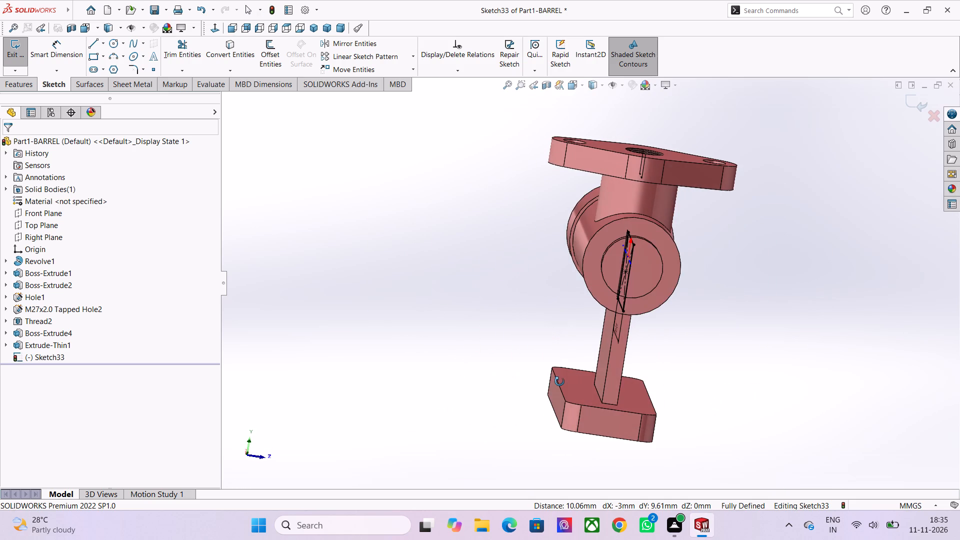
middle_drag(559, 381, 550, 379)
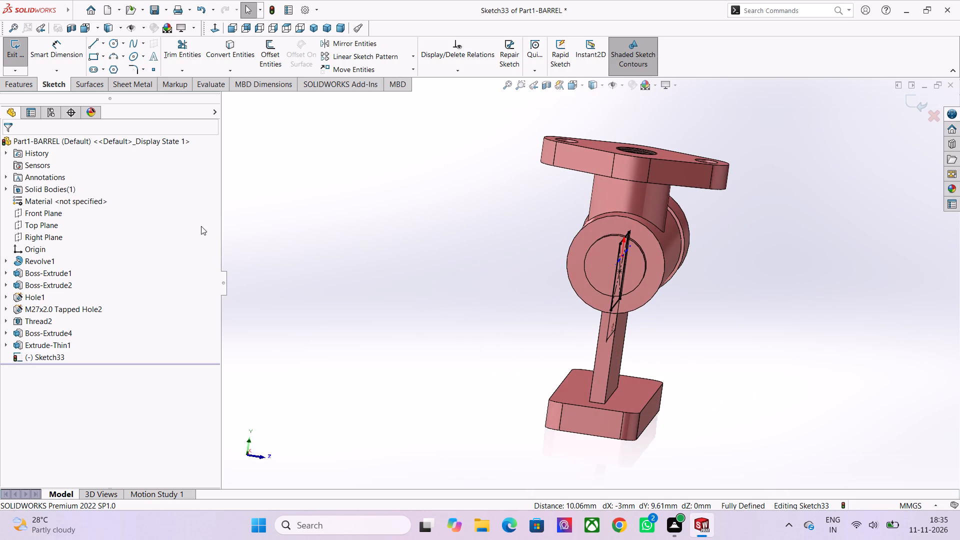
click(19, 56)
click(19, 56)
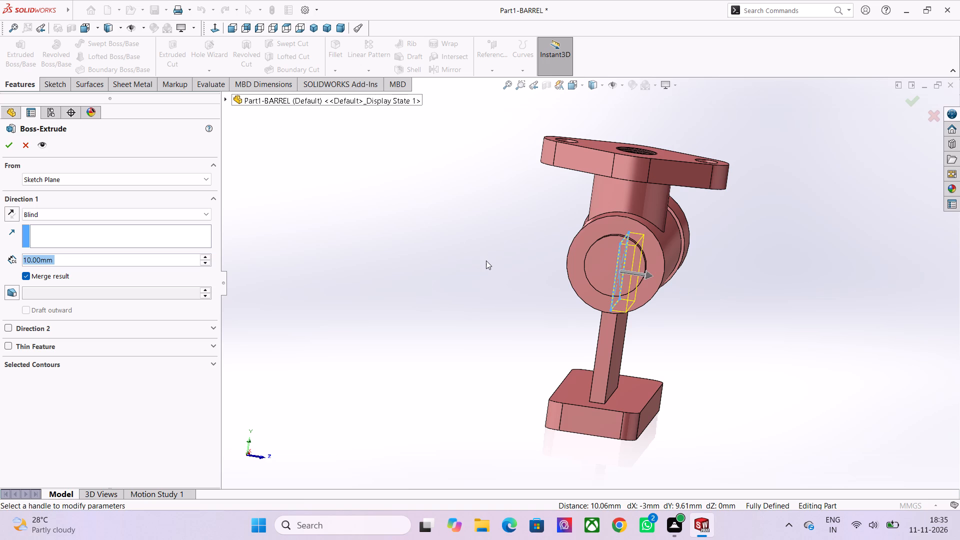
middle_drag(478, 329, 545, 353)
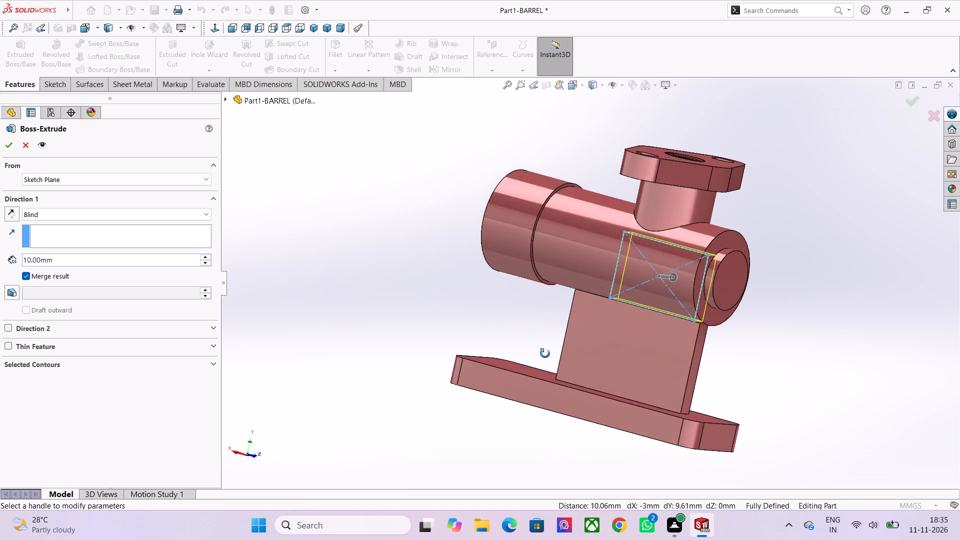
middle_drag(545, 353, 712, 442)
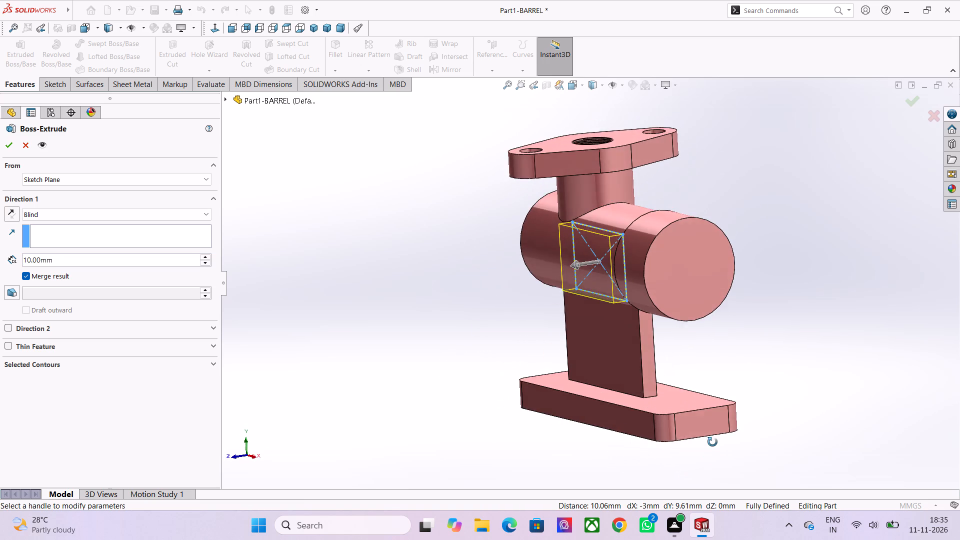
middle_drag(712, 442, 714, 455)
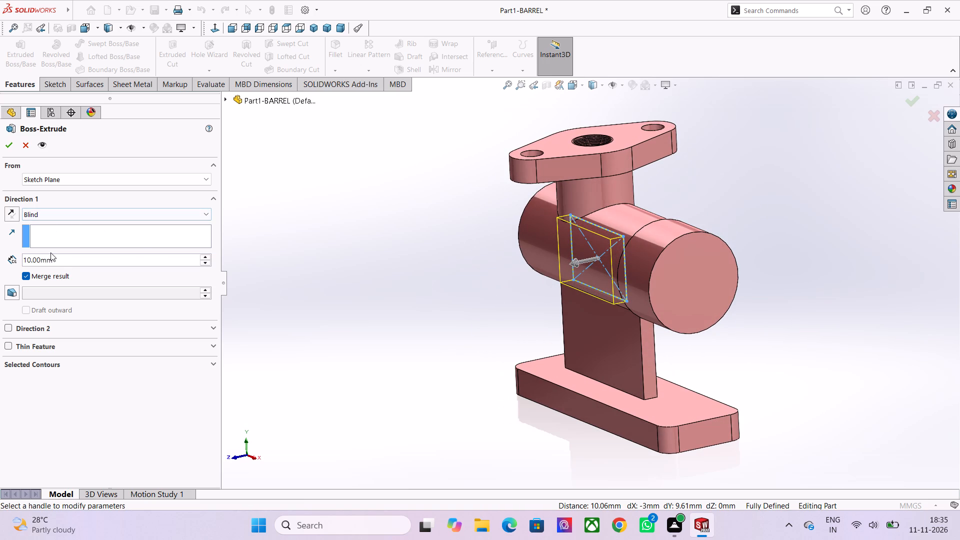
double_click(63, 261)
text(88)
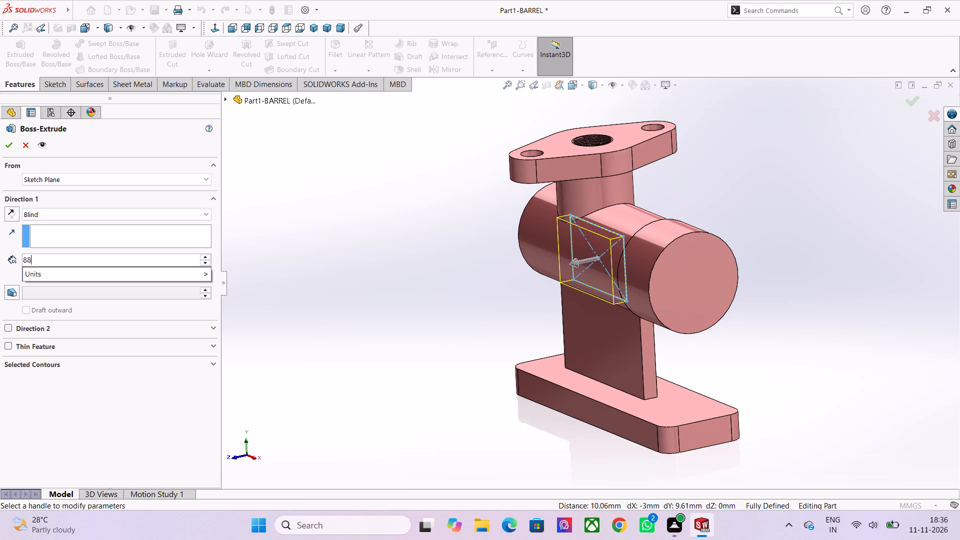
key(Return)
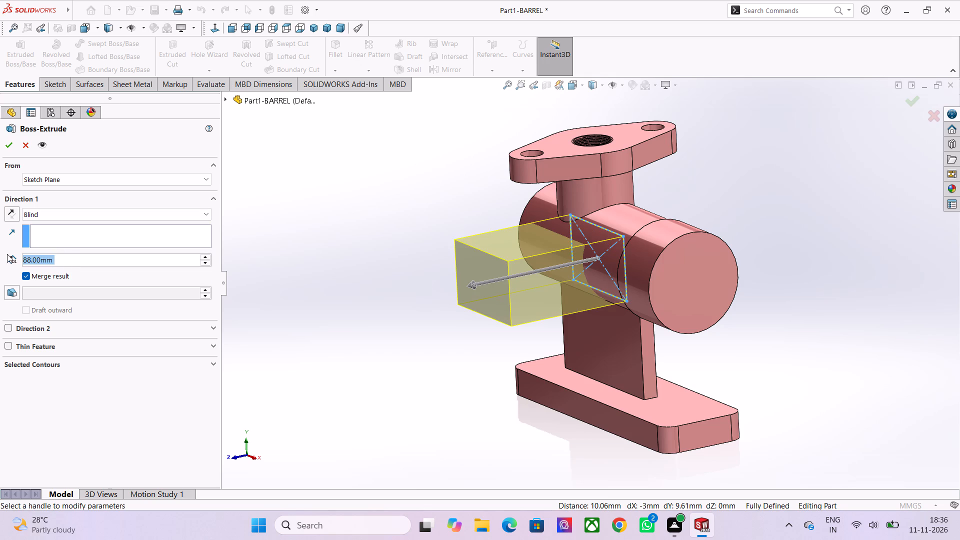
click(11, 211)
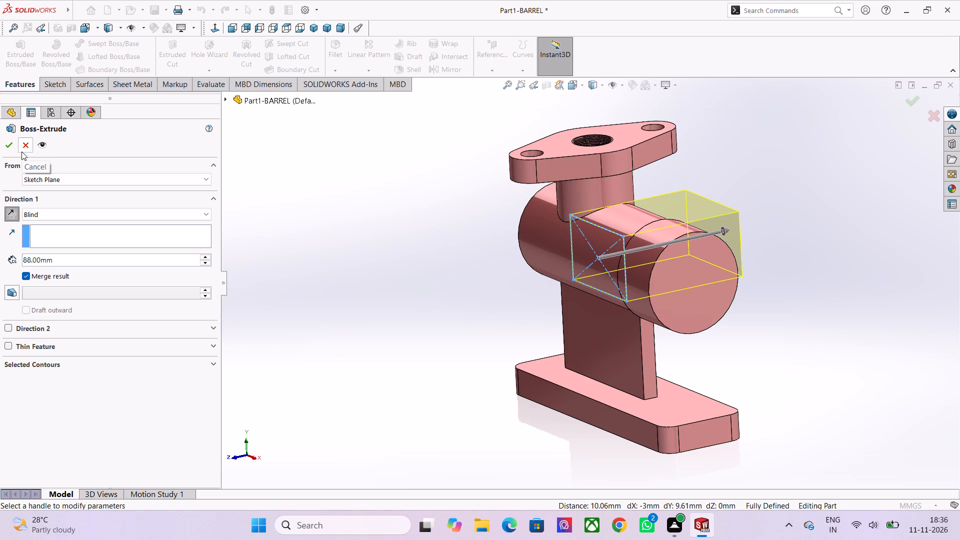
click(7, 143)
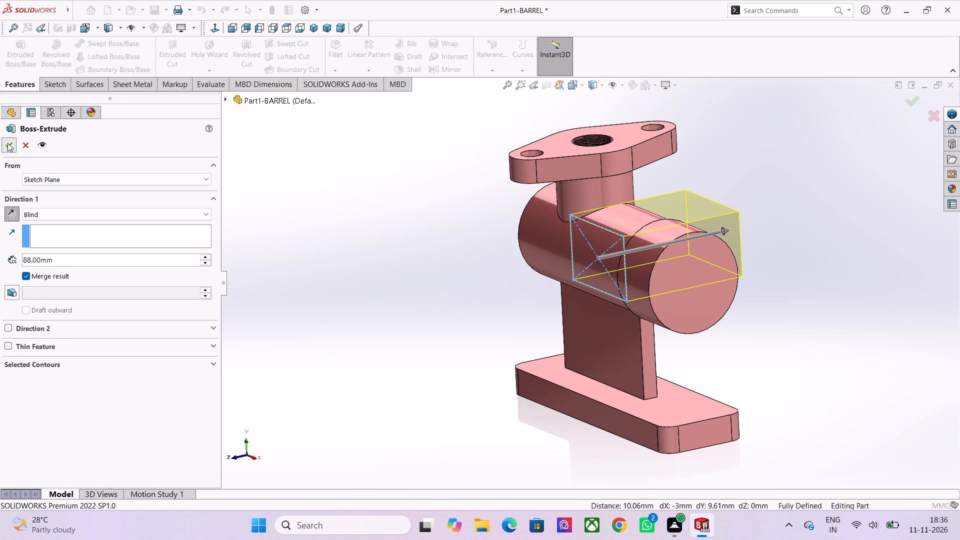
click(745, 343)
On the new block's top face, sketch a 33.5 mm radius circle centred on its outer edge's midpoint and reaching the edge's corner.
scroll(750, 397, down, 1)
middle_drag(750, 397, 668, 355)
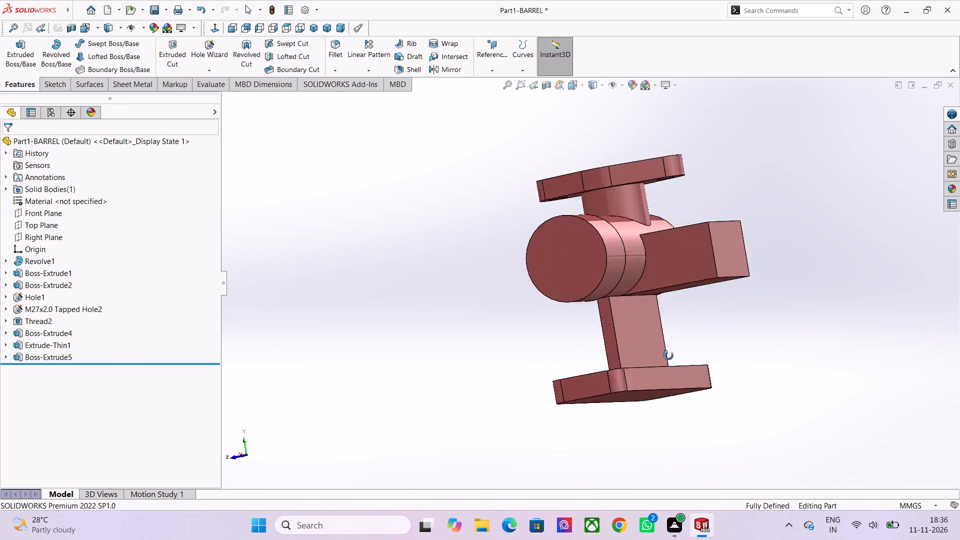
middle_drag(668, 355, 640, 418)
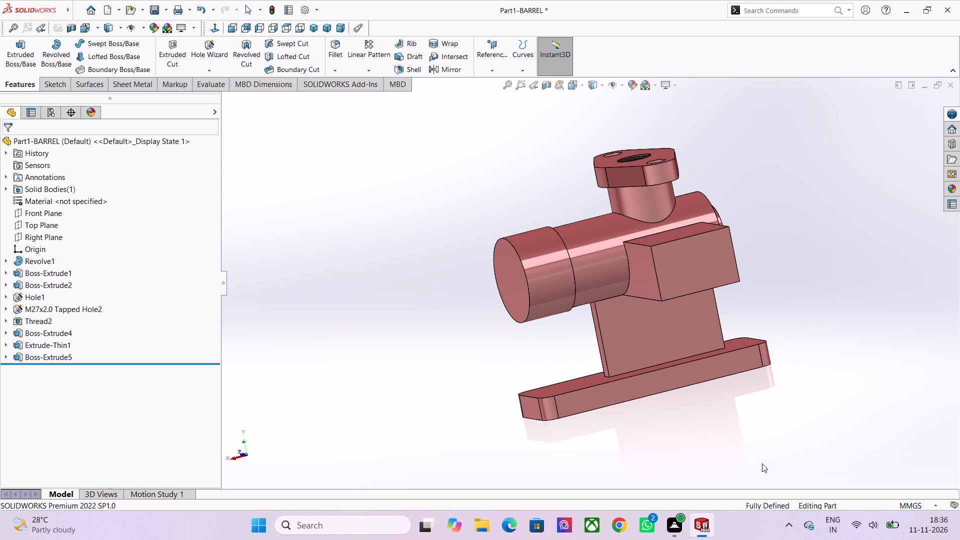
middle_drag(696, 386, 710, 388)
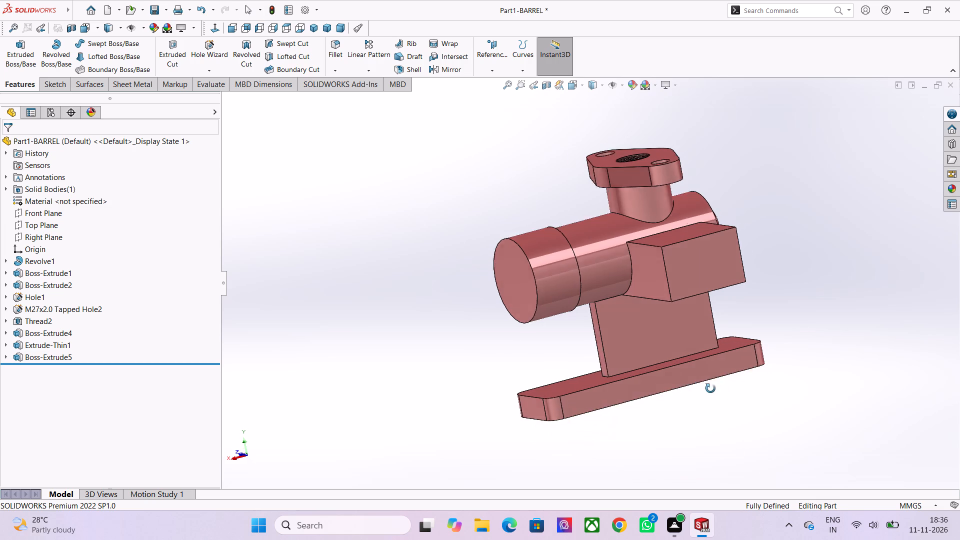
middle_drag(710, 388, 747, 424)
click(696, 235)
click(746, 208)
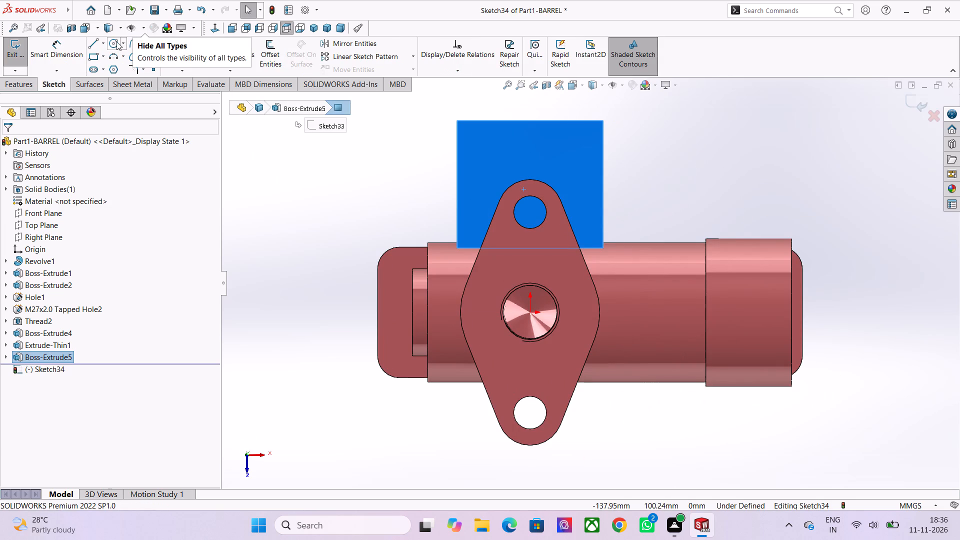
click(114, 43)
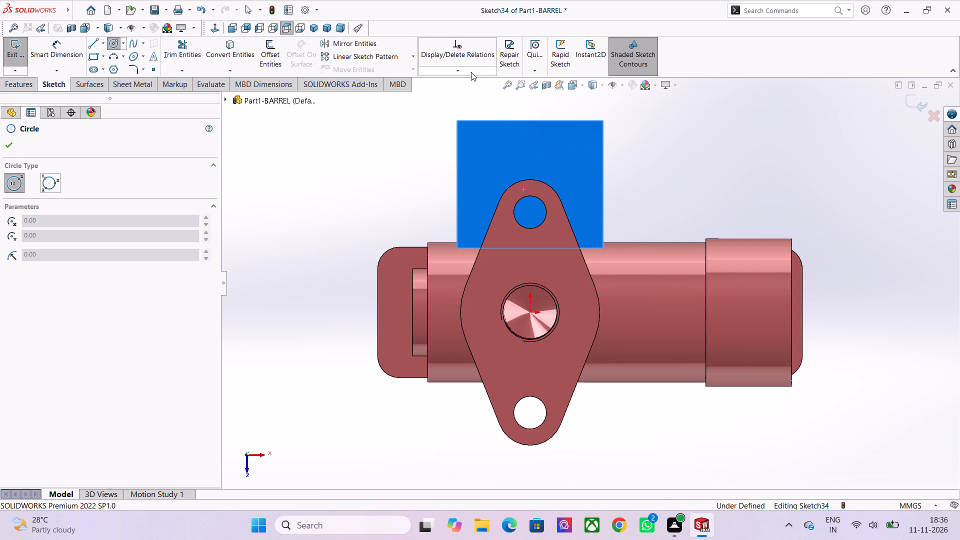
click(531, 119)
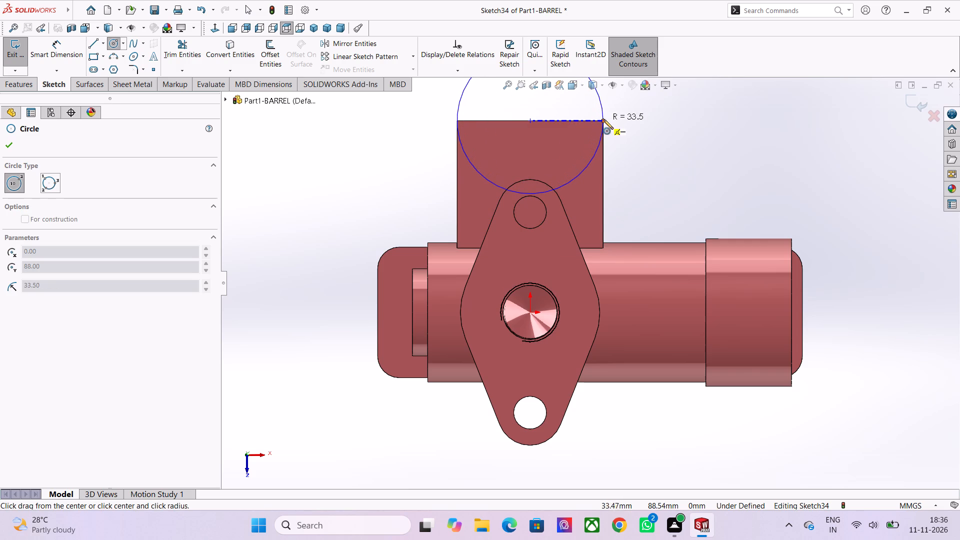
click(604, 119)
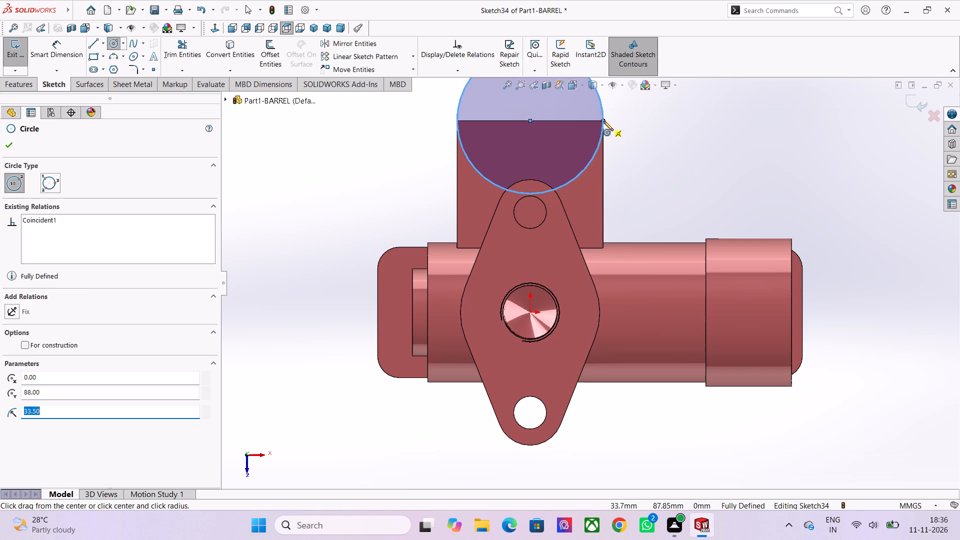
Extrude the circle 70 mm downward through the block's outer end as a blind boss with merged result.
click(12, 56)
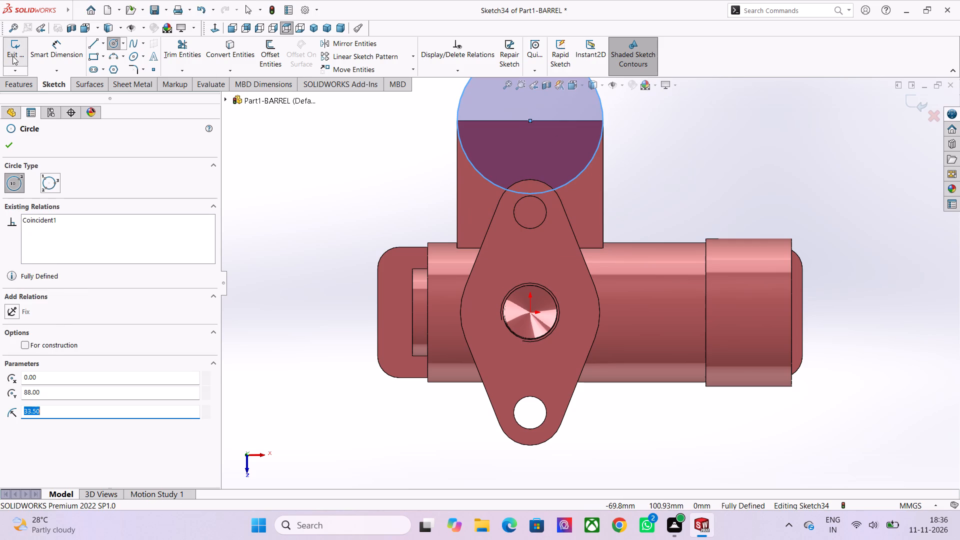
click(12, 56)
scroll(365, 234, down, 1)
scroll(421, 252, down, 1)
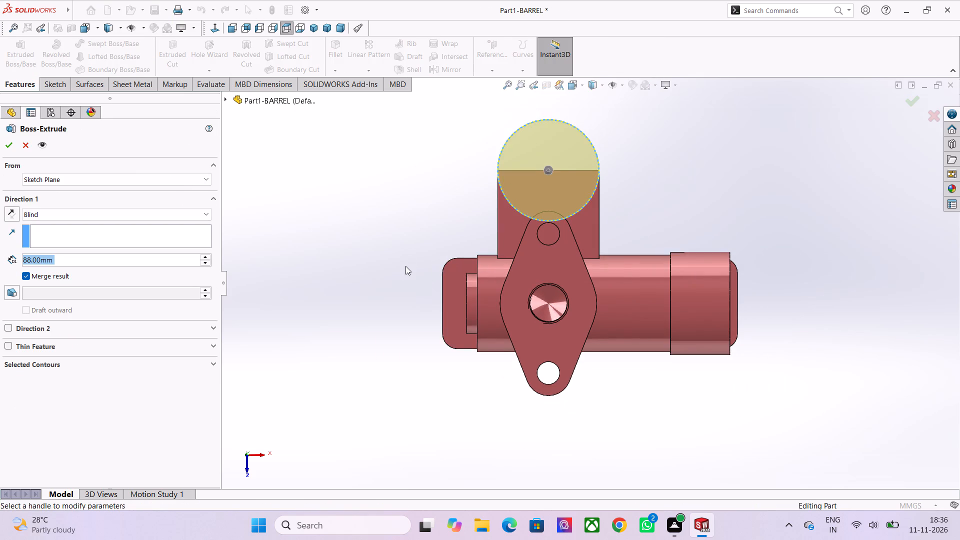
middle_drag(405, 266, 536, 170)
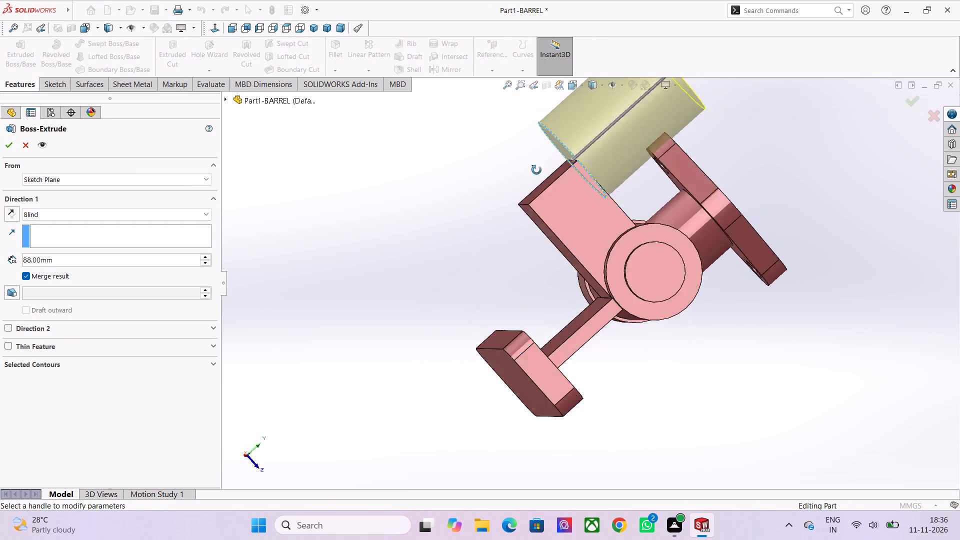
middle_drag(536, 170, 488, 282)
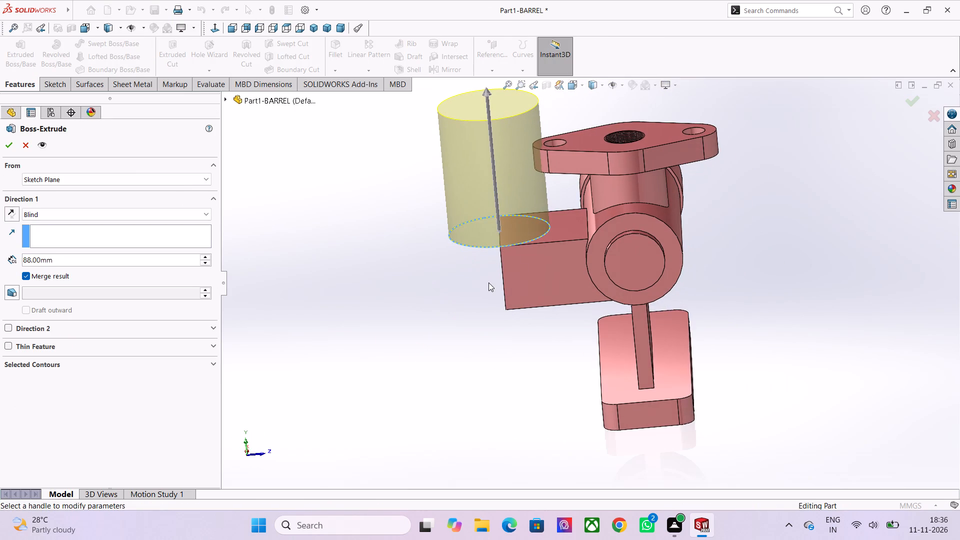
double_click(73, 261)
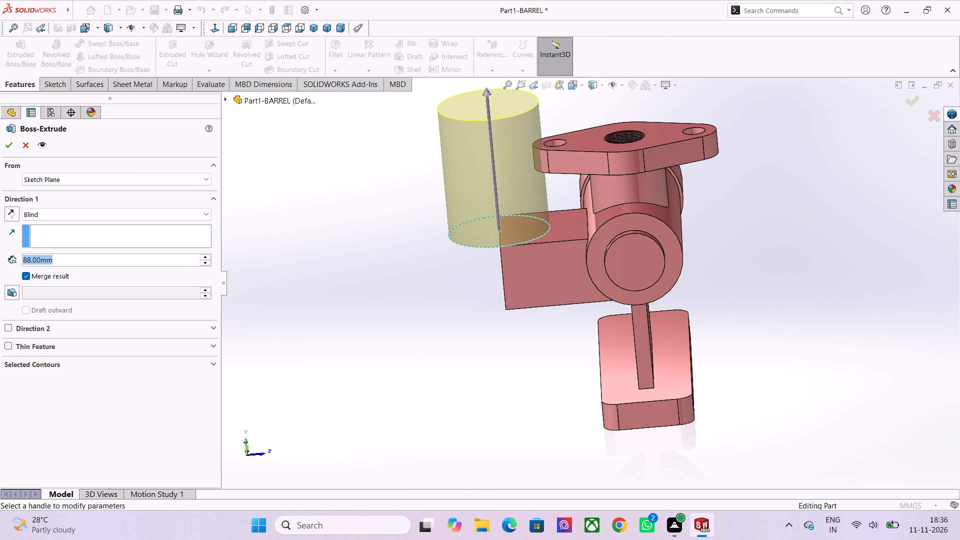
text(70)
key(Return)
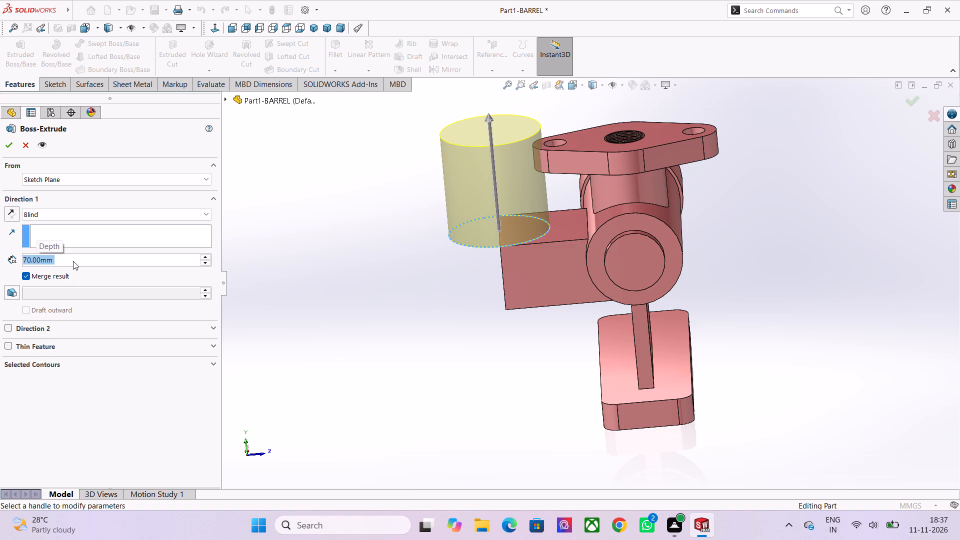
click(10, 210)
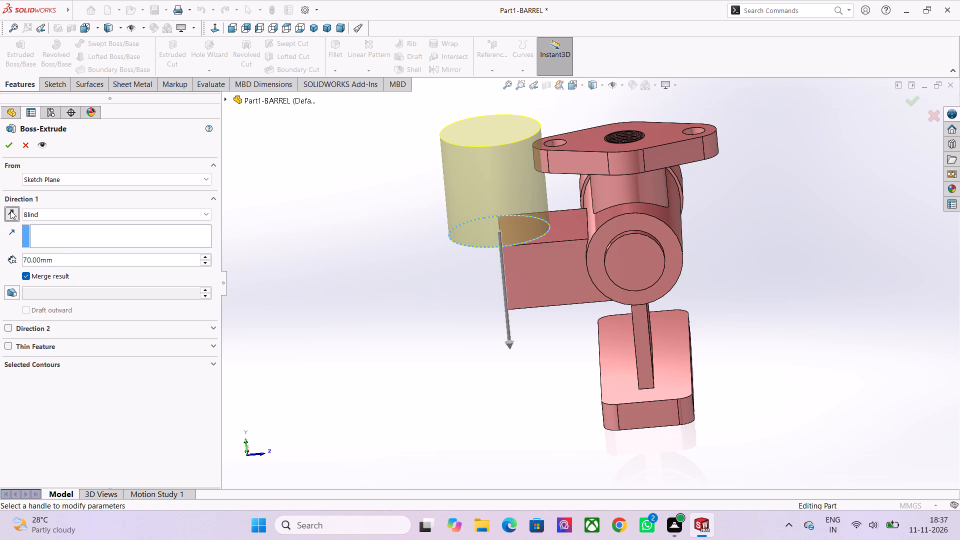
click(10, 145)
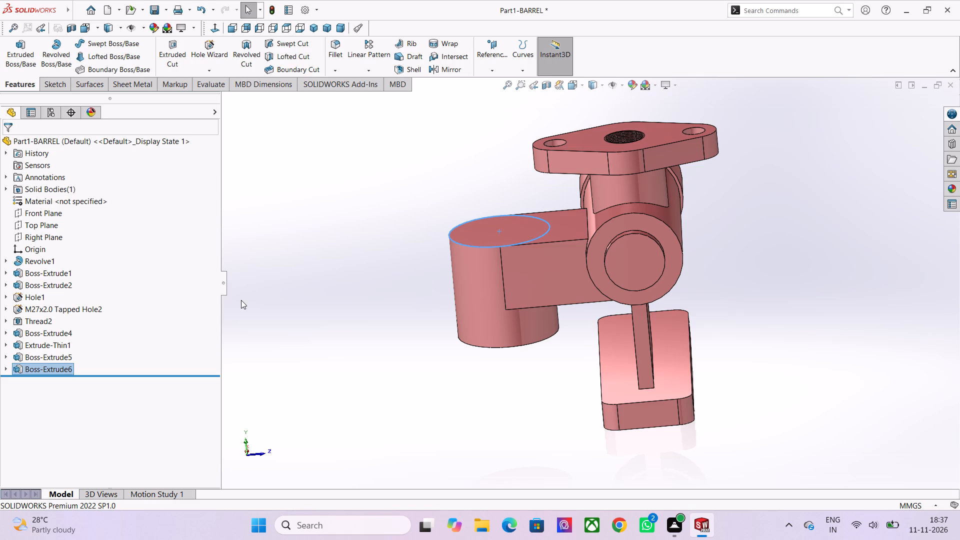
scroll(241, 300, down, 1)
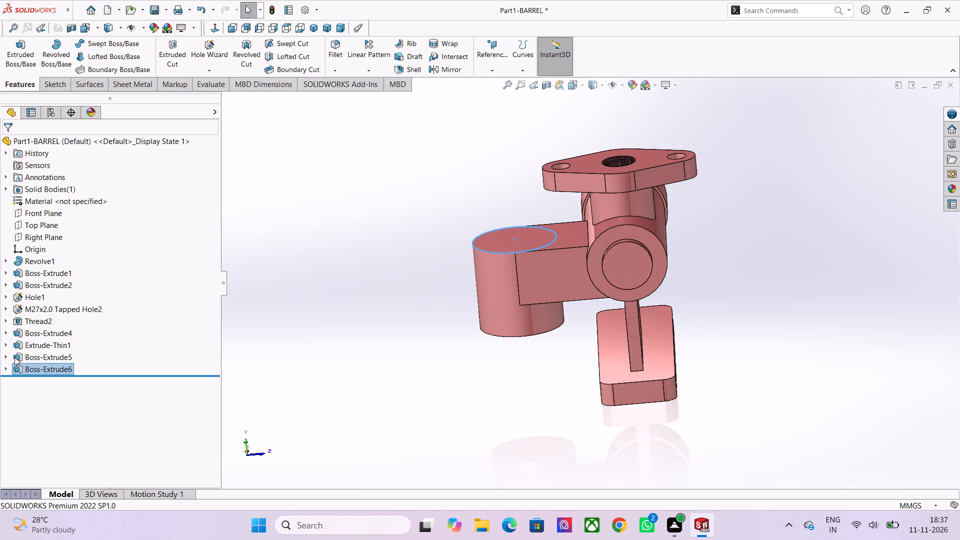
Save the part.
key(ctrl+s)
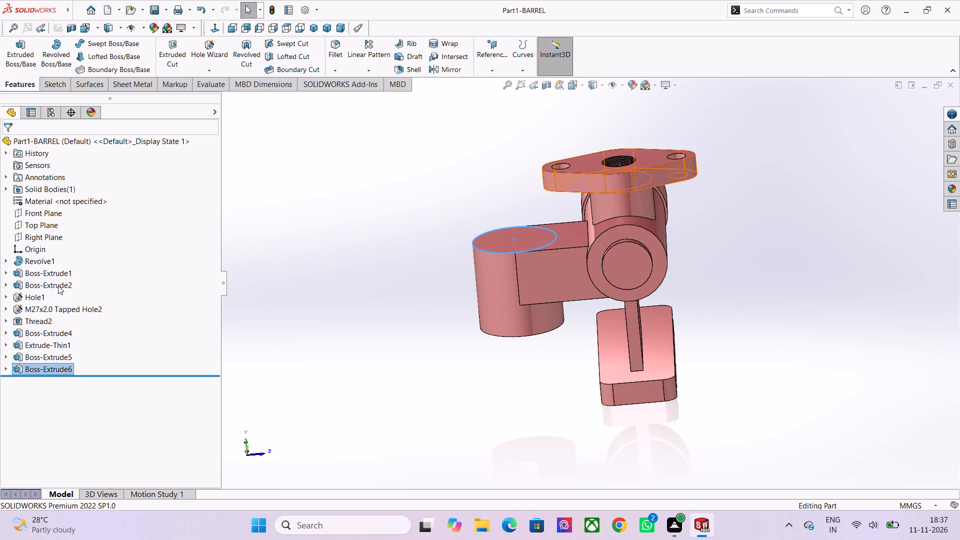
On the Right Plane, sketch a horizontal line from the cylinder's lower inner corner and a vertical line about 34 mm down to the base's top edge.
click(46, 239)
click(53, 224)
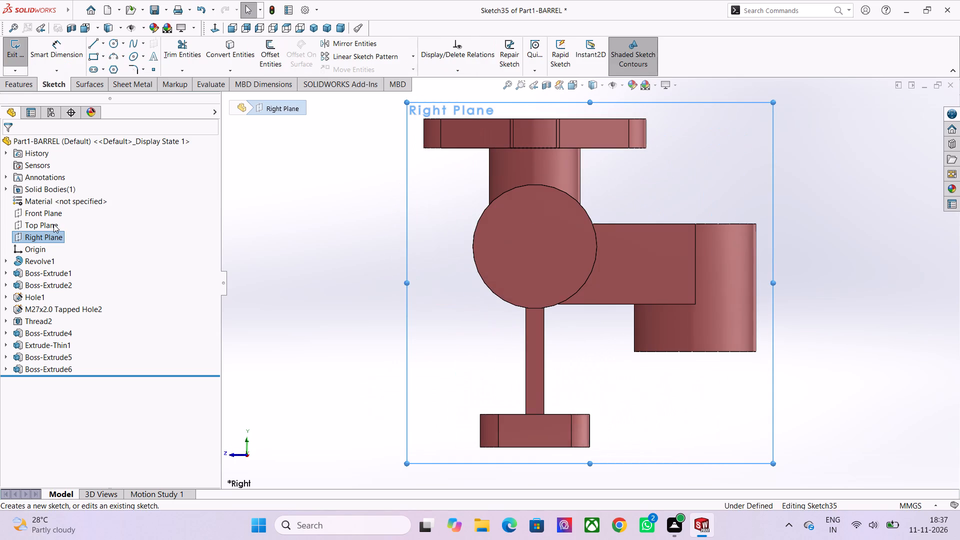
click(94, 38)
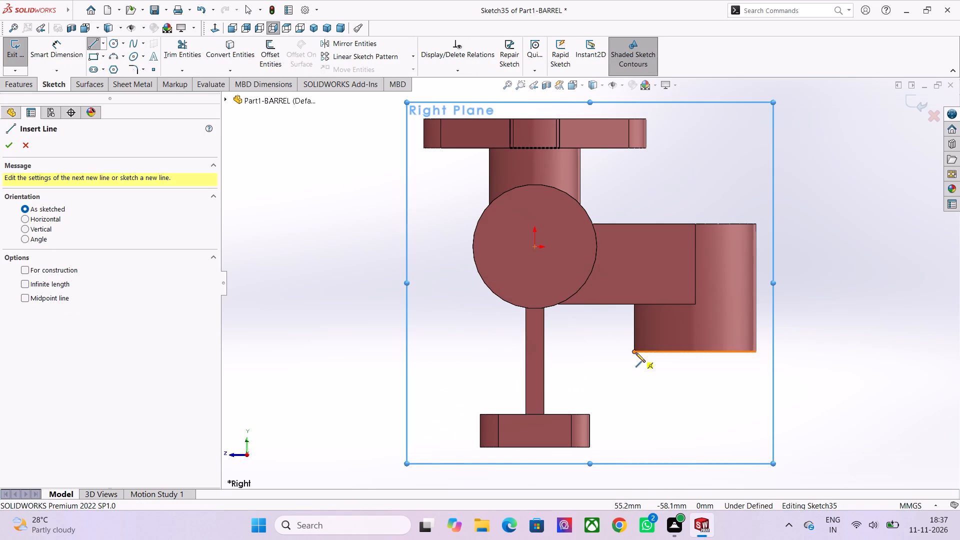
click(635, 351)
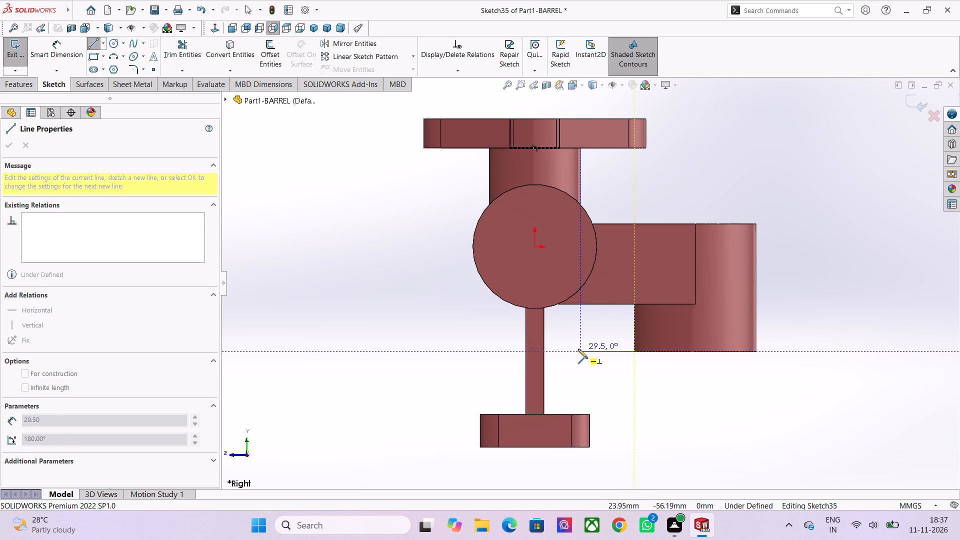
scroll(578, 349, up, 2)
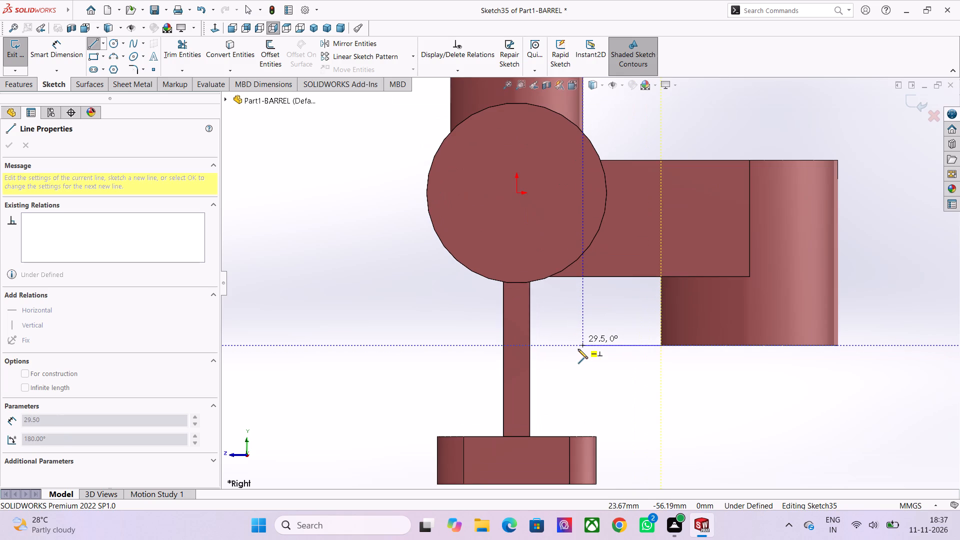
click(573, 347)
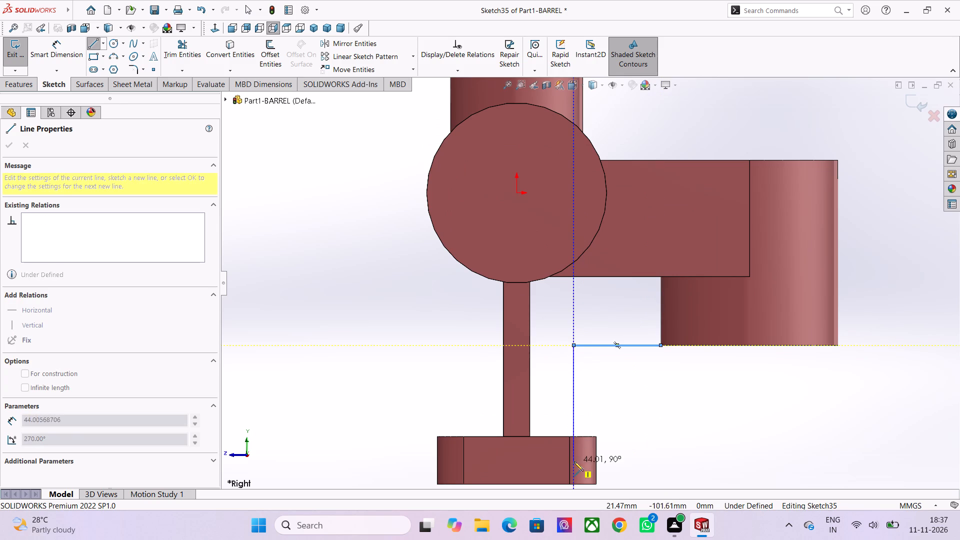
right_click(574, 435)
click(588, 418)
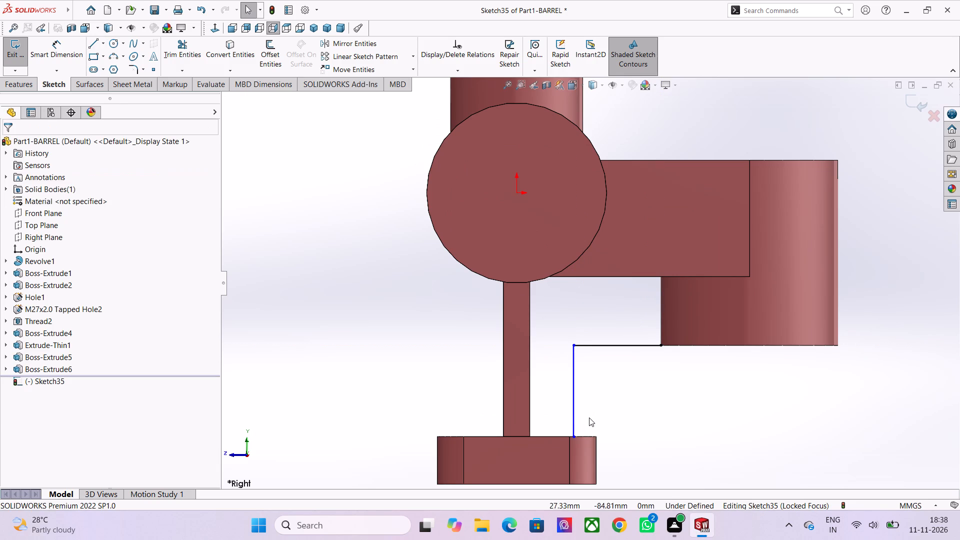
Round the corner between the sketch's horizontal and vertical lines with a 6 mm sketch fillet.
click(56, 44)
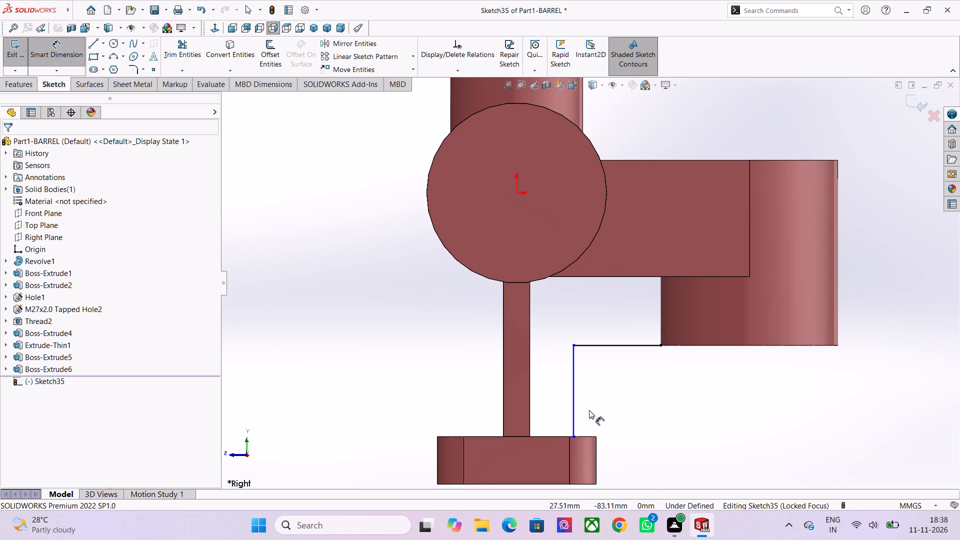
click(135, 71)
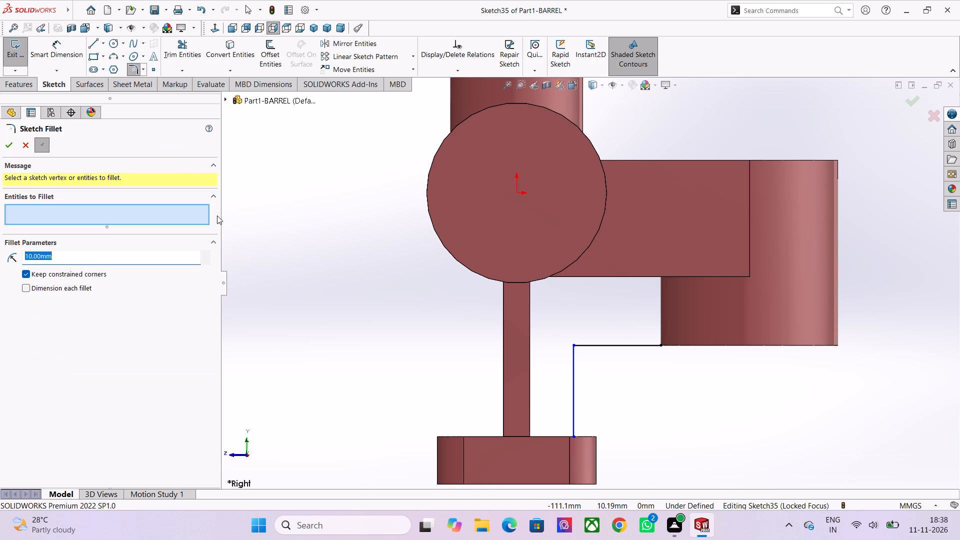
key(6)
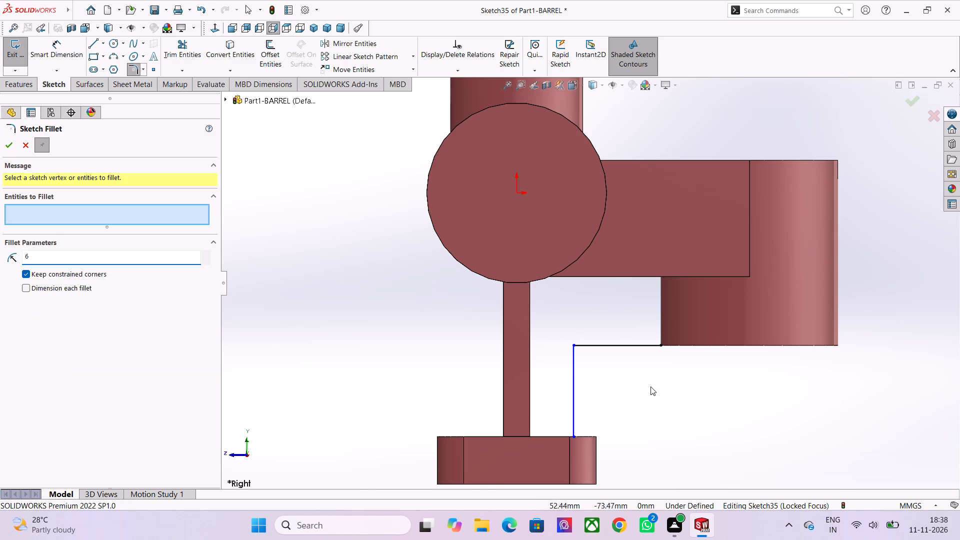
click(573, 345)
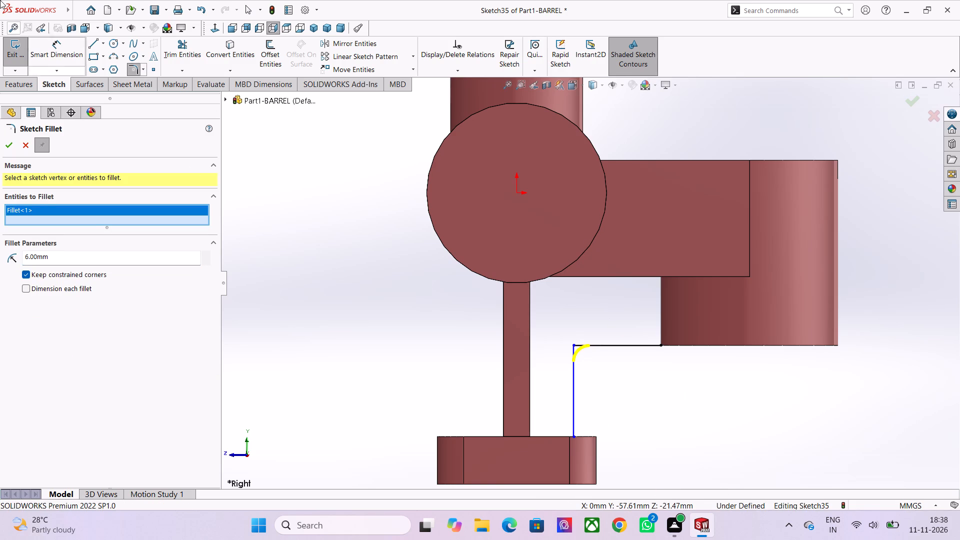
click(7, 147)
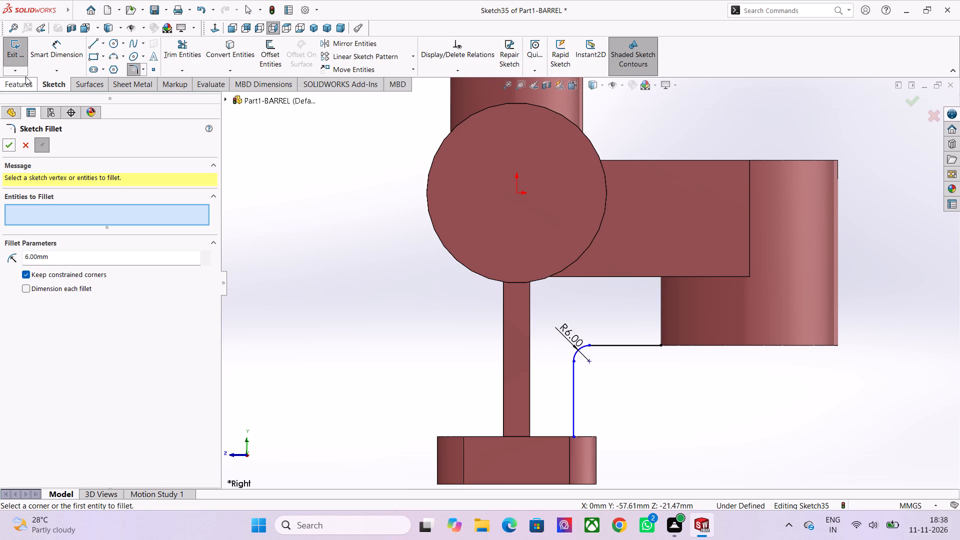
Turn on the display of axes and dimension the profile's vertical line 24 mm horizontally from the origin.
click(48, 47)
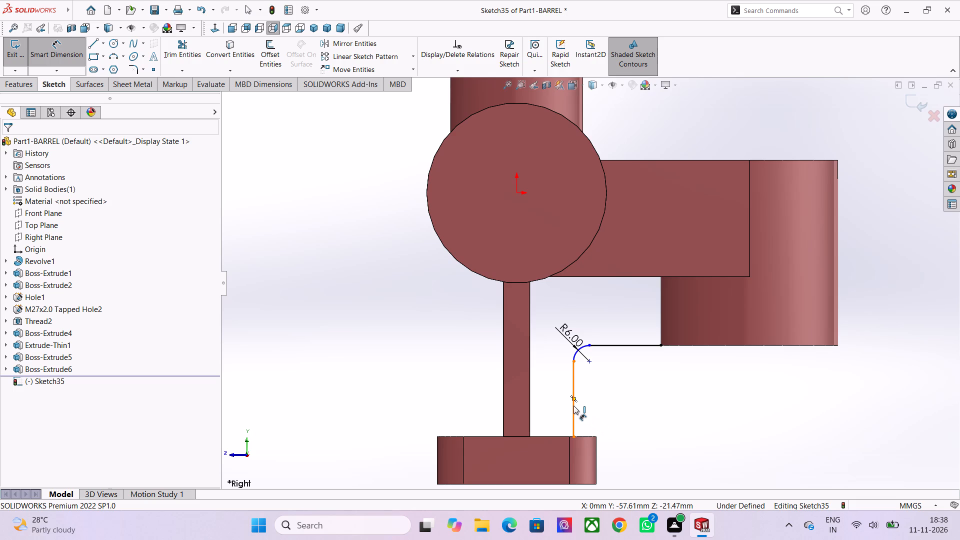
click(624, 88)
click(612, 109)
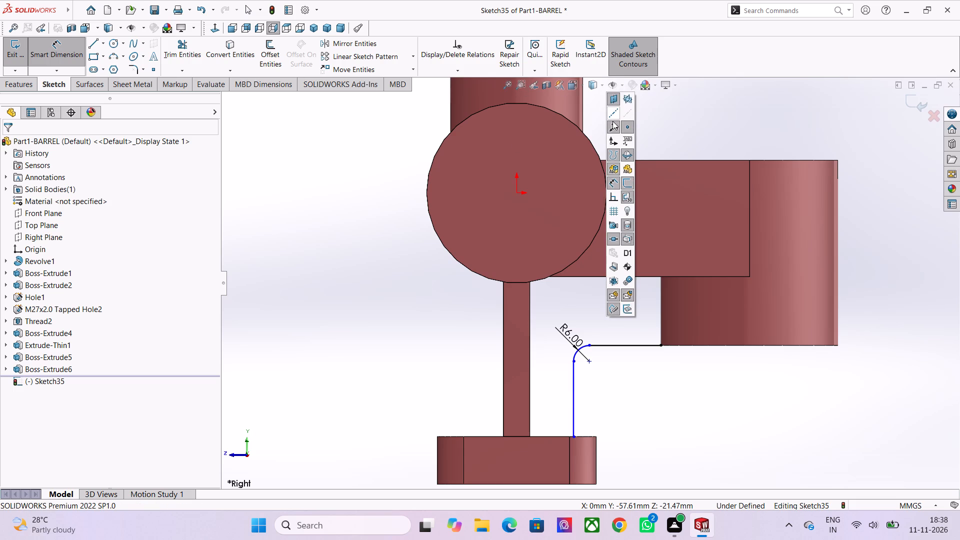
click(609, 112)
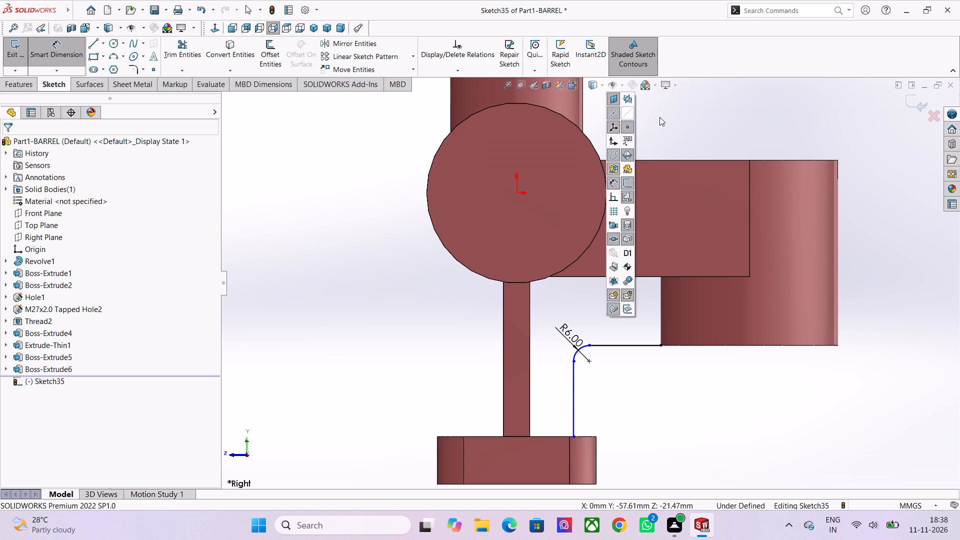
click(659, 117)
scroll(659, 117, down, 2)
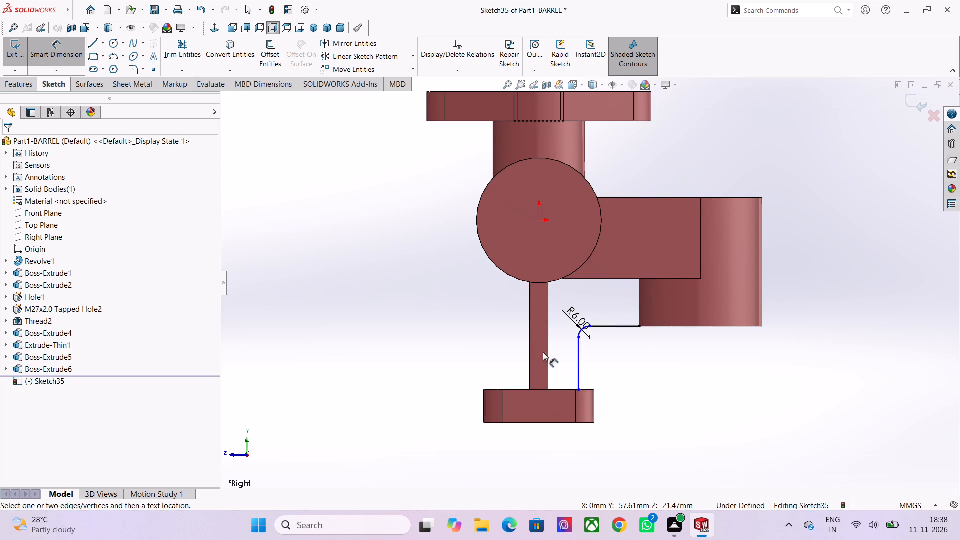
click(538, 219)
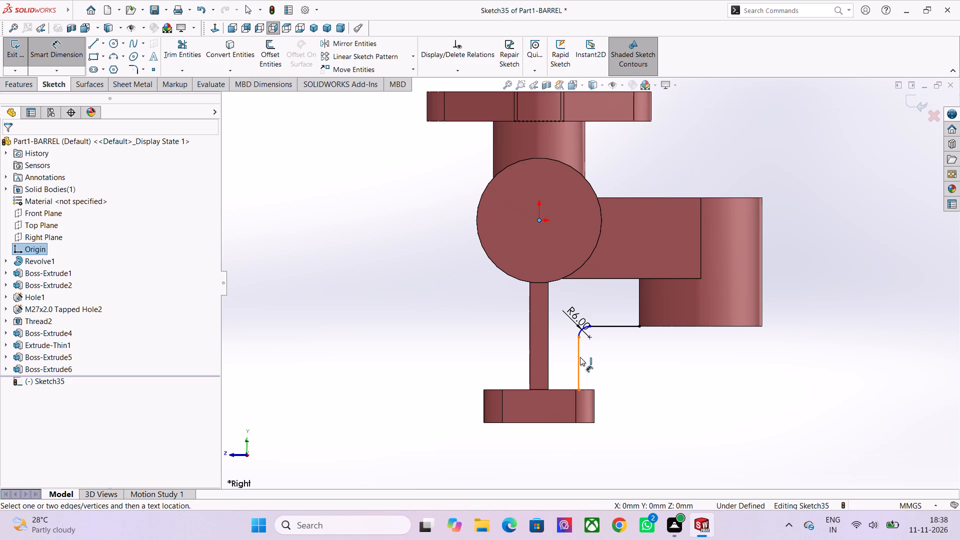
click(580, 357)
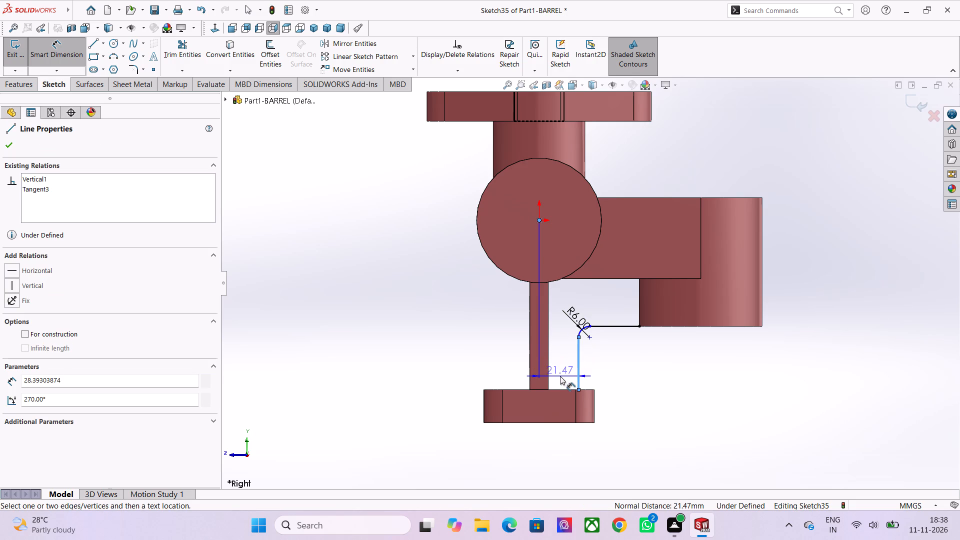
click(560, 376)
text(24)
key(Return)
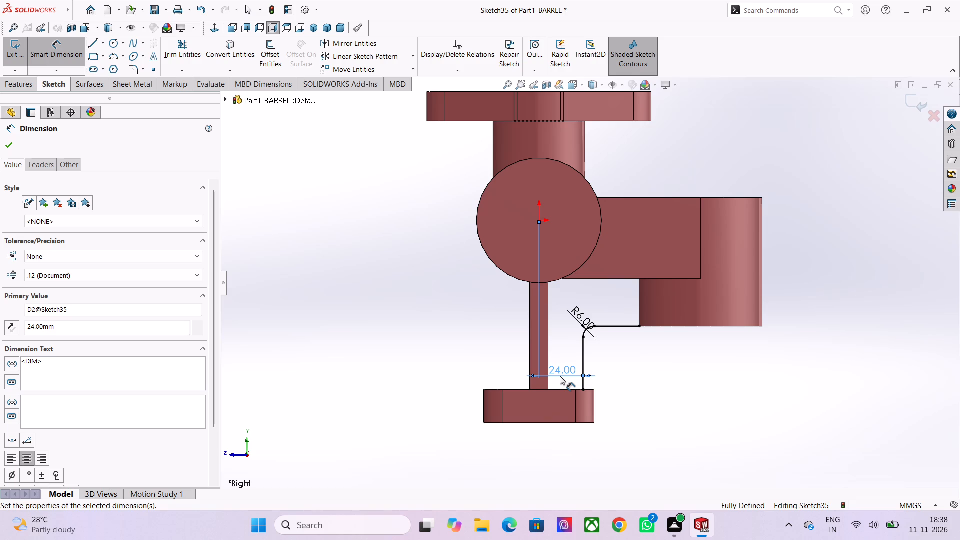
click(9, 143)
Create a 10 mm thick rib from the filleted profile, with the thickness on both sides and extruded parallel to the sketch.
middle_drag(438, 279, 387, 274)
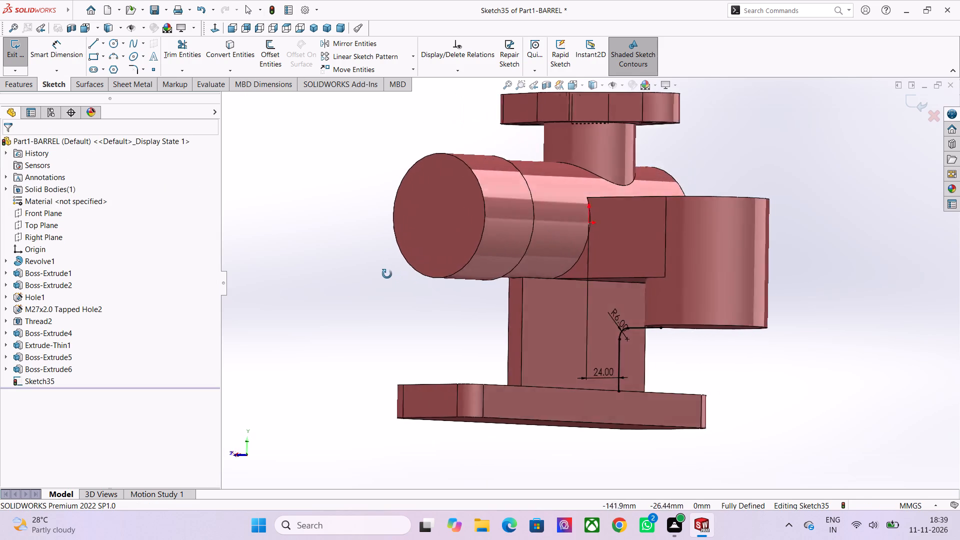
middle_drag(387, 274, 477, 304)
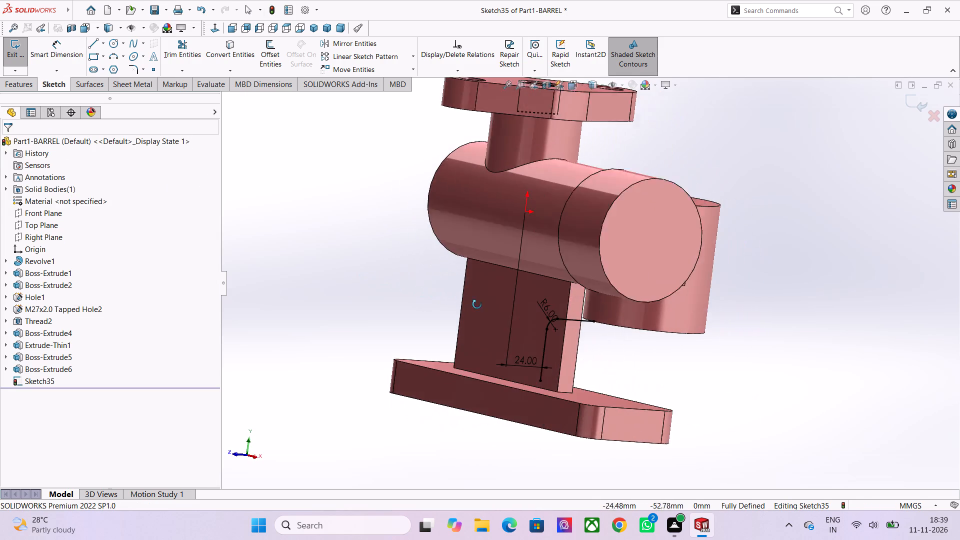
middle_drag(477, 304, 439, 294)
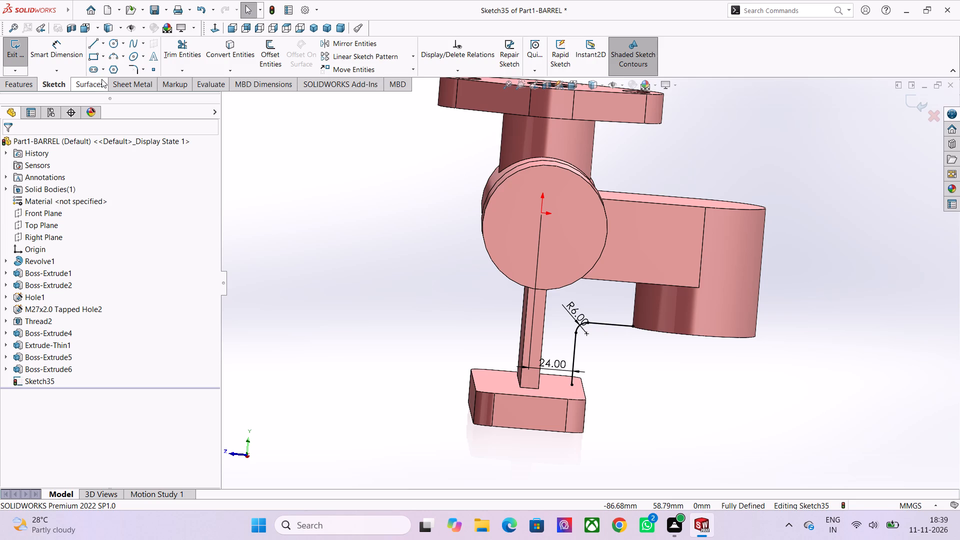
click(28, 81)
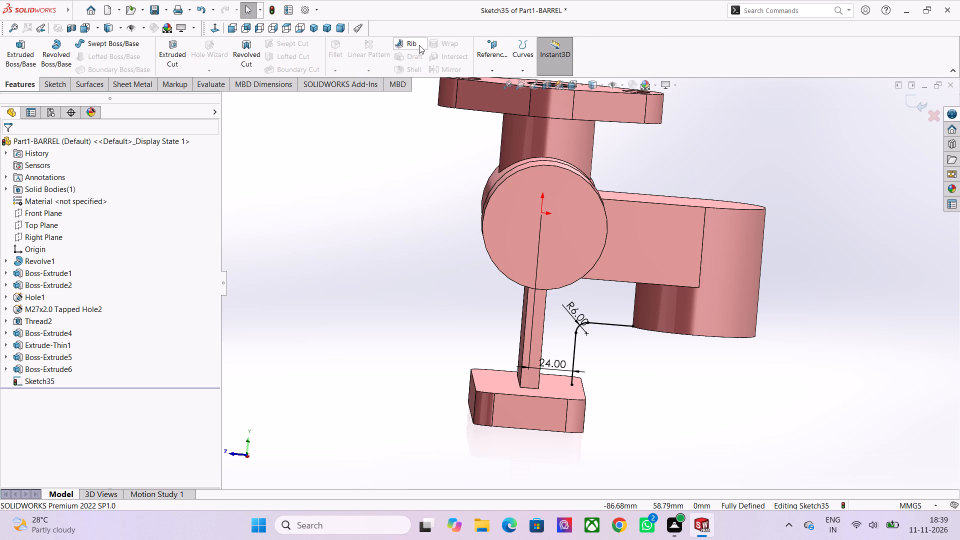
click(419, 45)
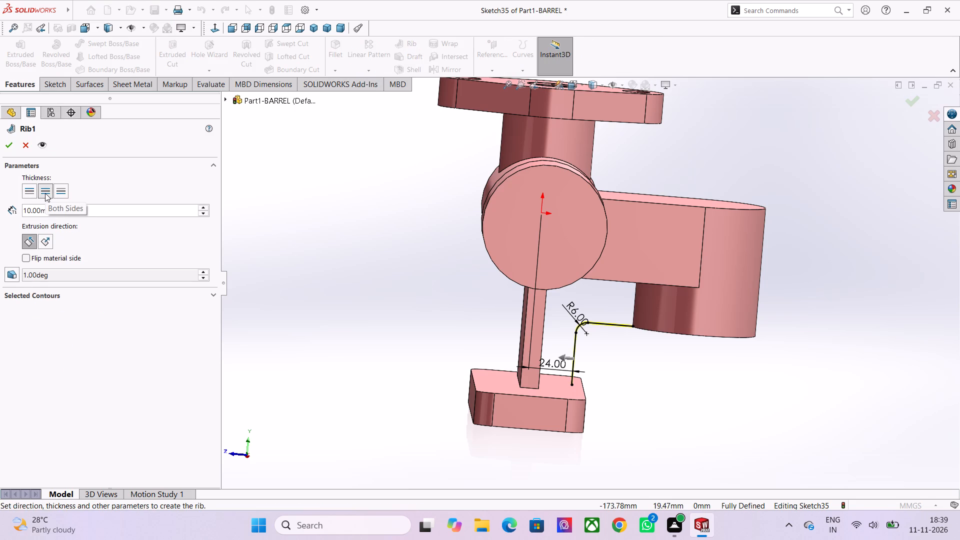
click(45, 193)
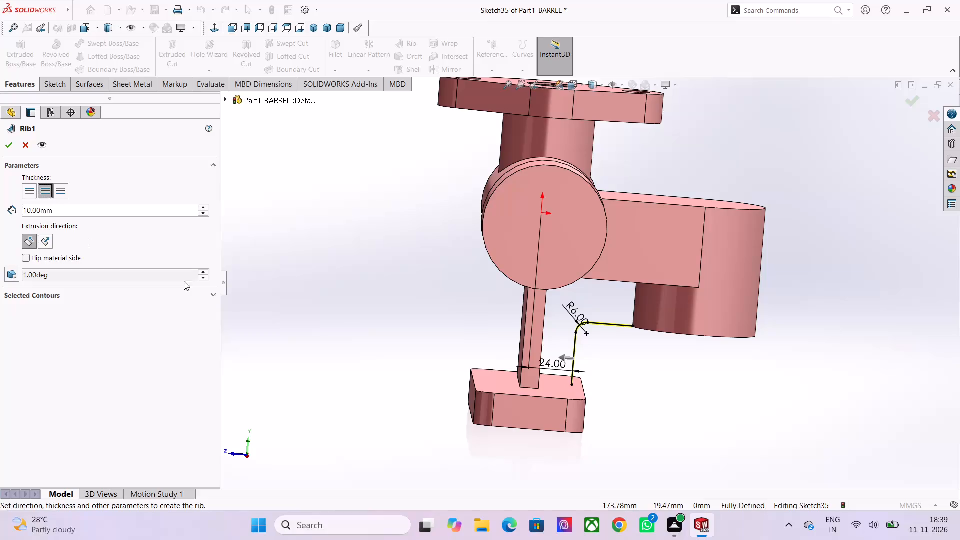
middle_drag(481, 343, 411, 247)
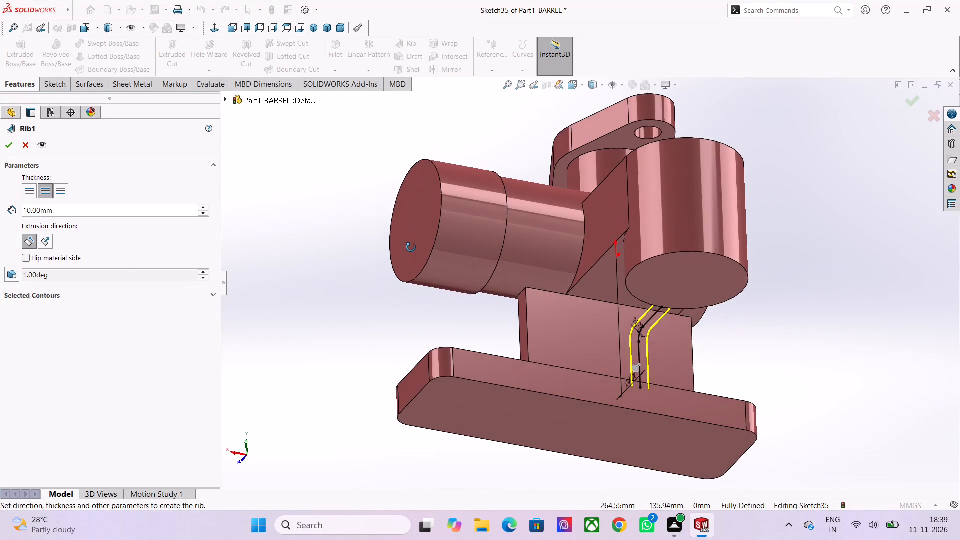
middle_drag(411, 247, 394, 315)
click(8, 145)
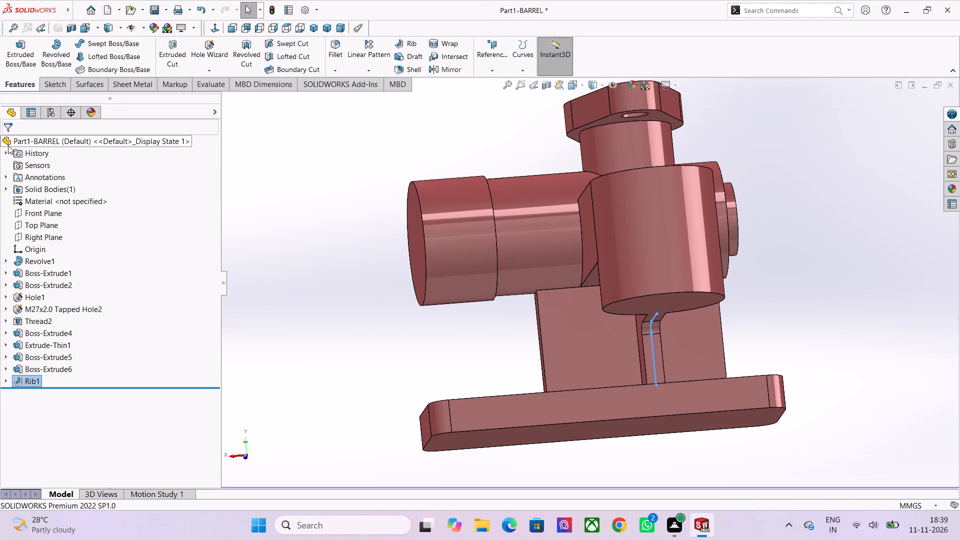
Examine the new rib and how it joins the cylinder, upright web and base from several sides.
click(435, 351)
middle_drag(435, 351, 473, 363)
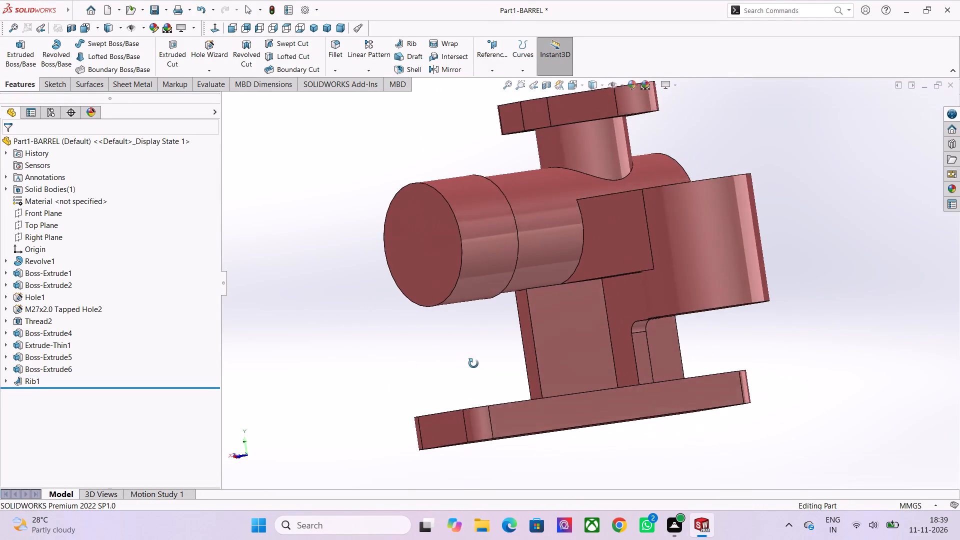
middle_drag(473, 363, 515, 314)
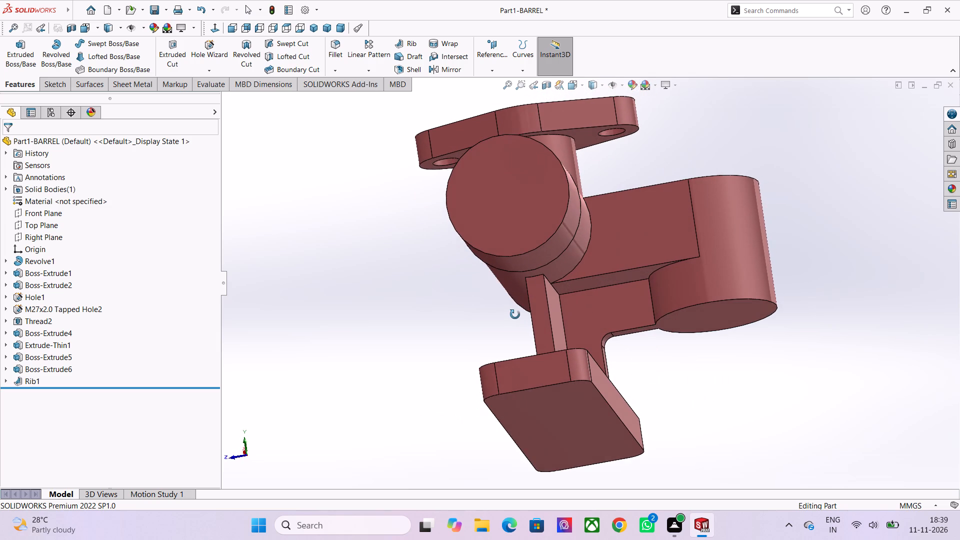
middle_drag(515, 314, 501, 327)
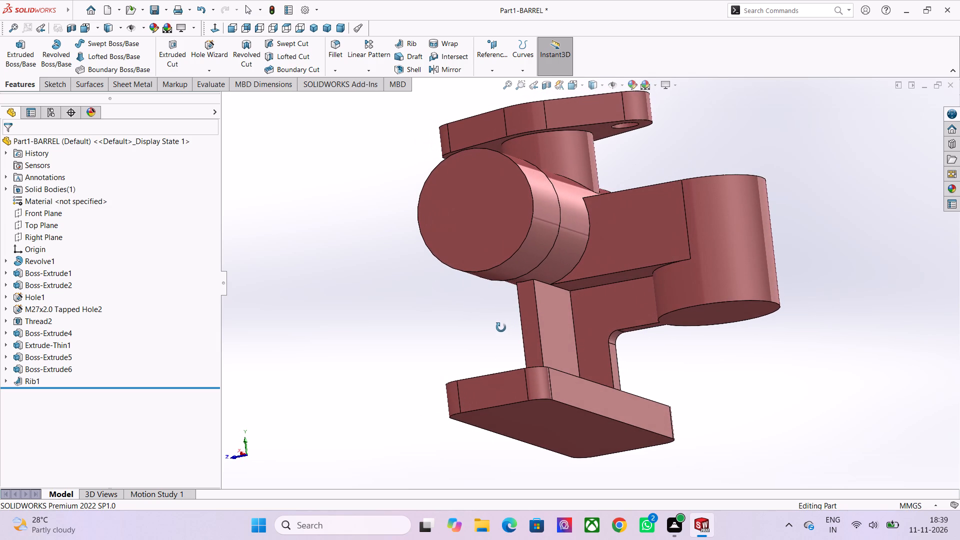
middle_drag(501, 327, 468, 153)
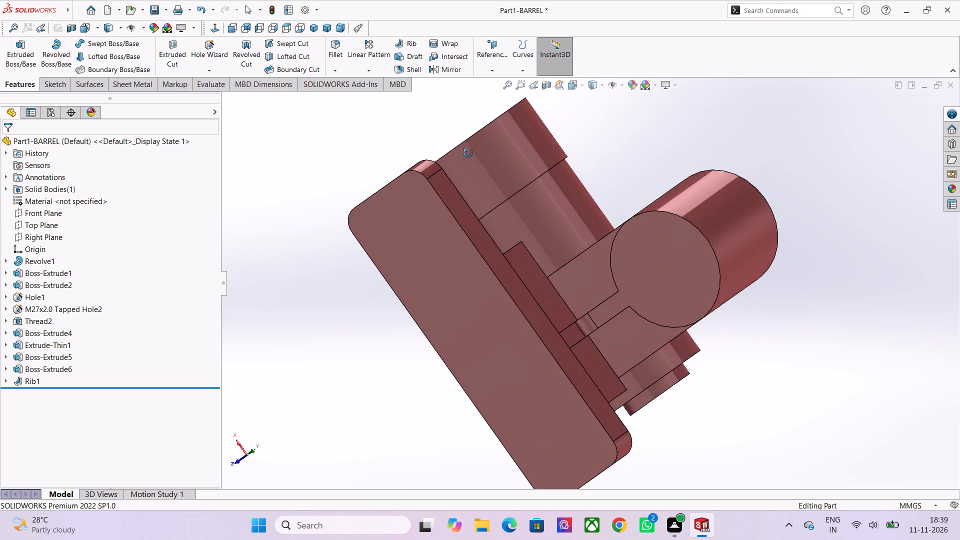
middle_drag(468, 153, 568, 385)
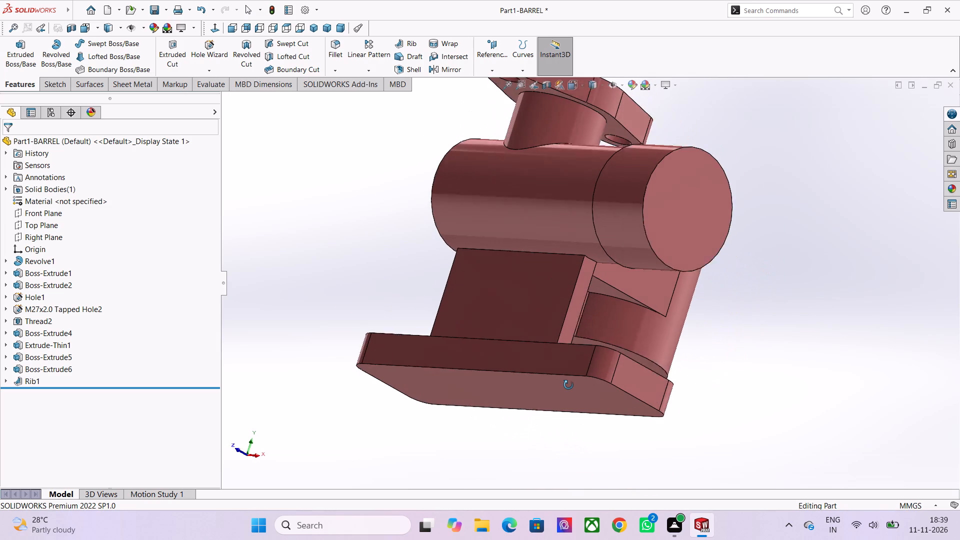
middle_drag(568, 385, 569, 390)
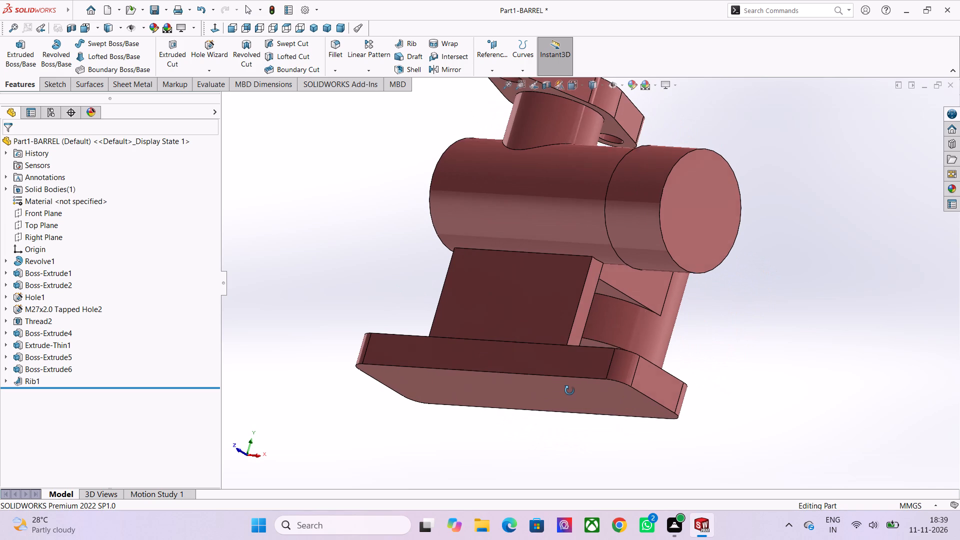
middle_drag(569, 390, 570, 395)
middle_drag(570, 395, 520, 282)
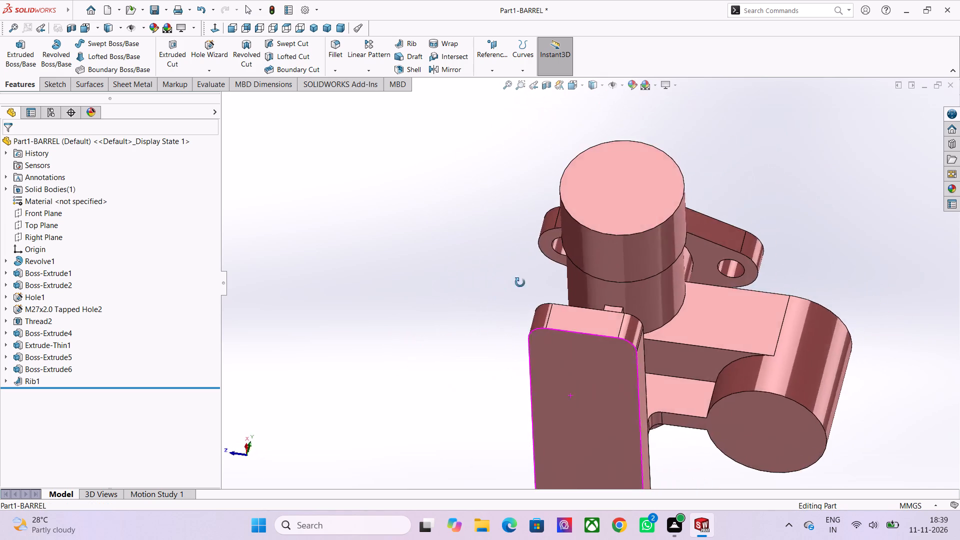
middle_drag(520, 282, 552, 323)
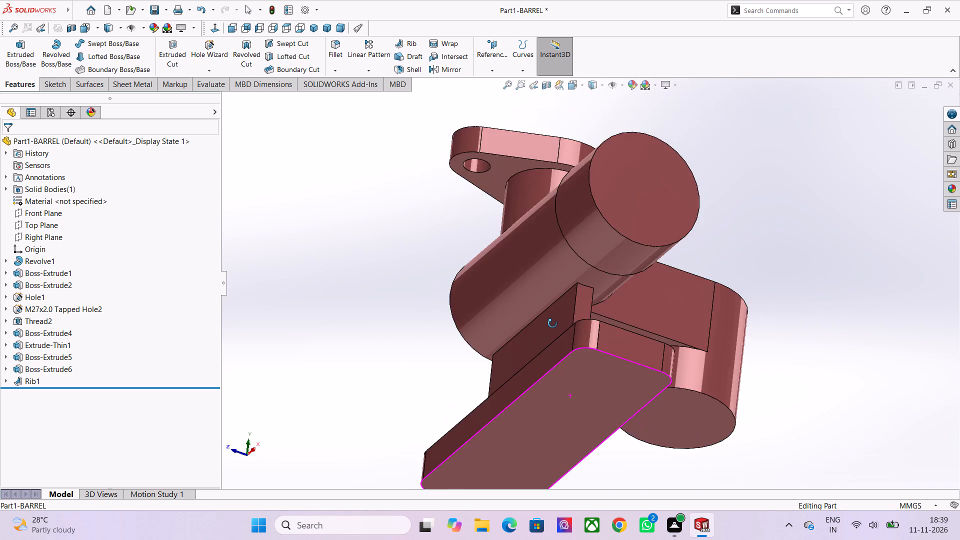
middle_drag(552, 323, 564, 394)
scroll(565, 381, down, 2)
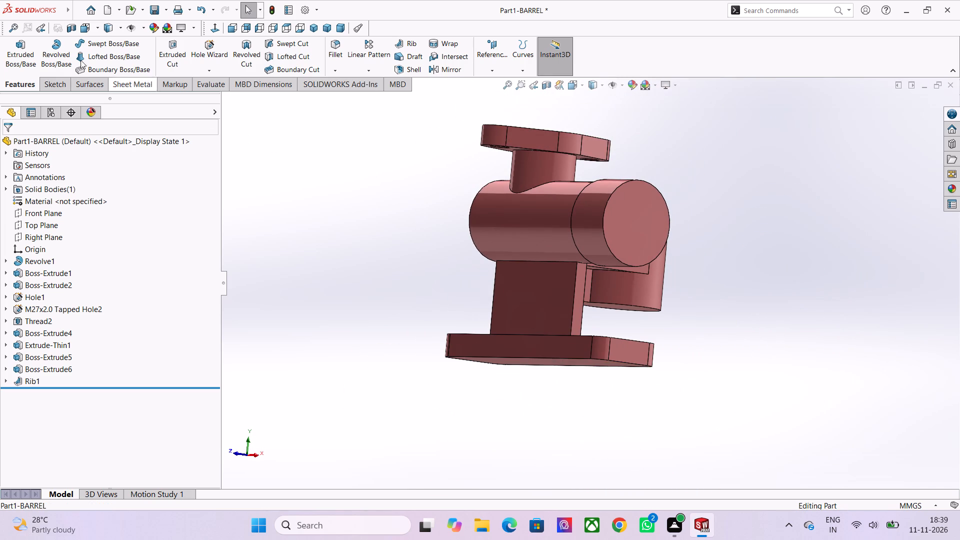
Apply the light red swatch in the standard palette's second row as the colour of the whole part.
click(83, 142)
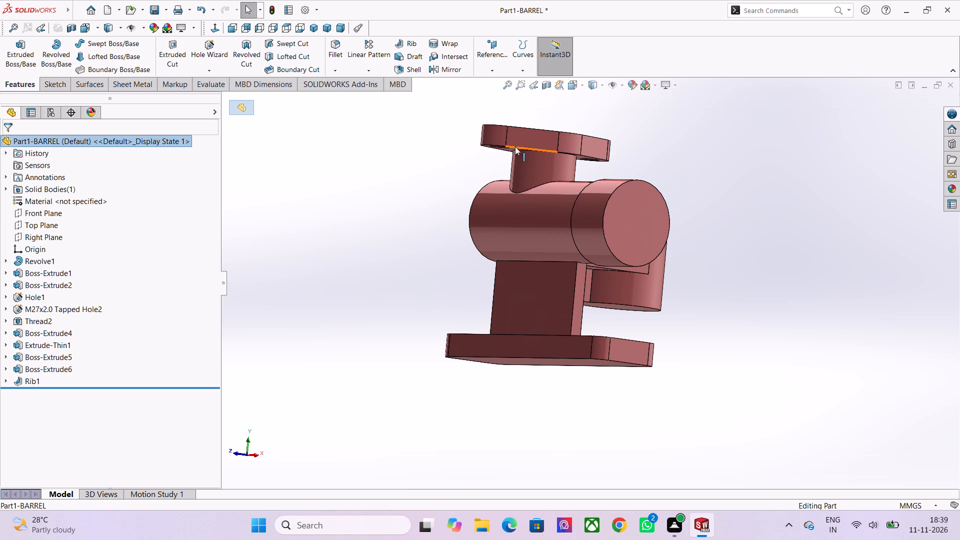
click(632, 81)
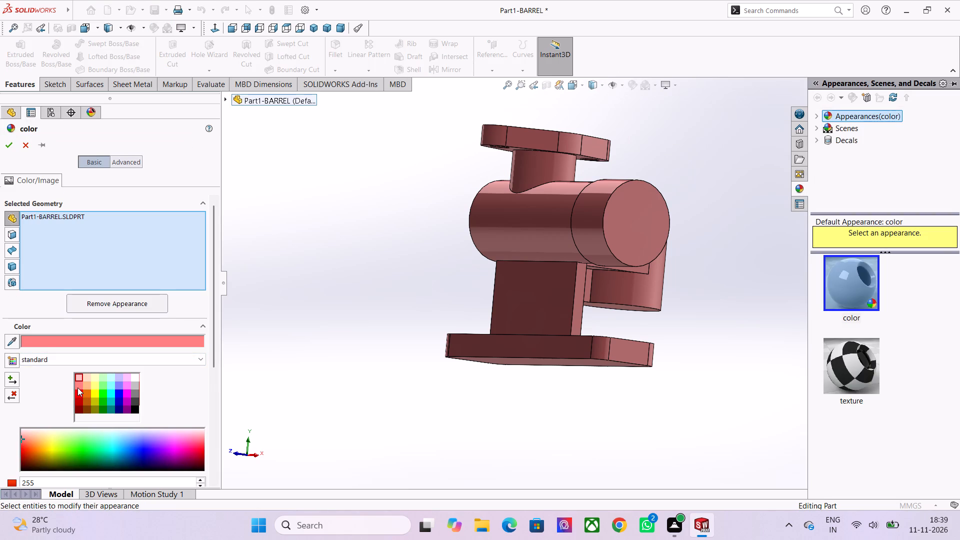
click(77, 387)
click(7, 148)
click(327, 174)
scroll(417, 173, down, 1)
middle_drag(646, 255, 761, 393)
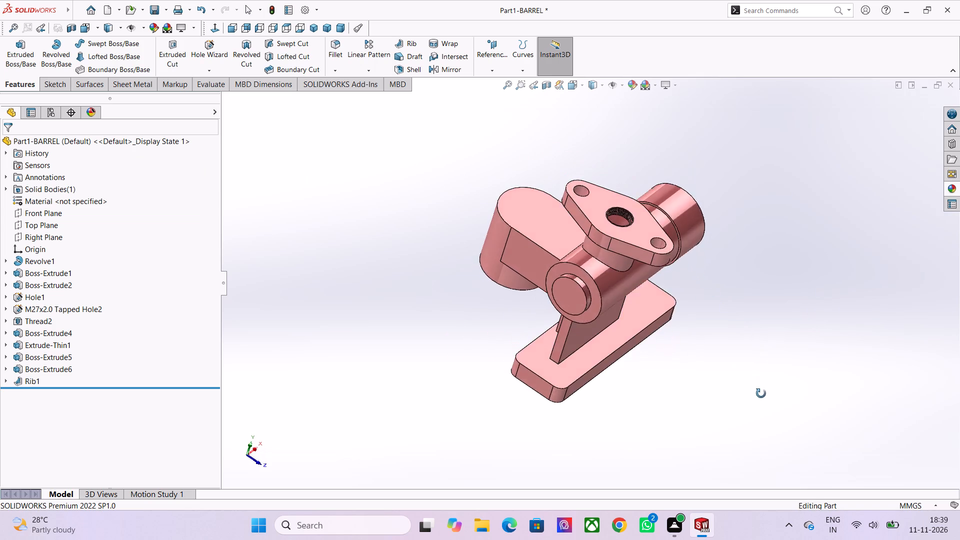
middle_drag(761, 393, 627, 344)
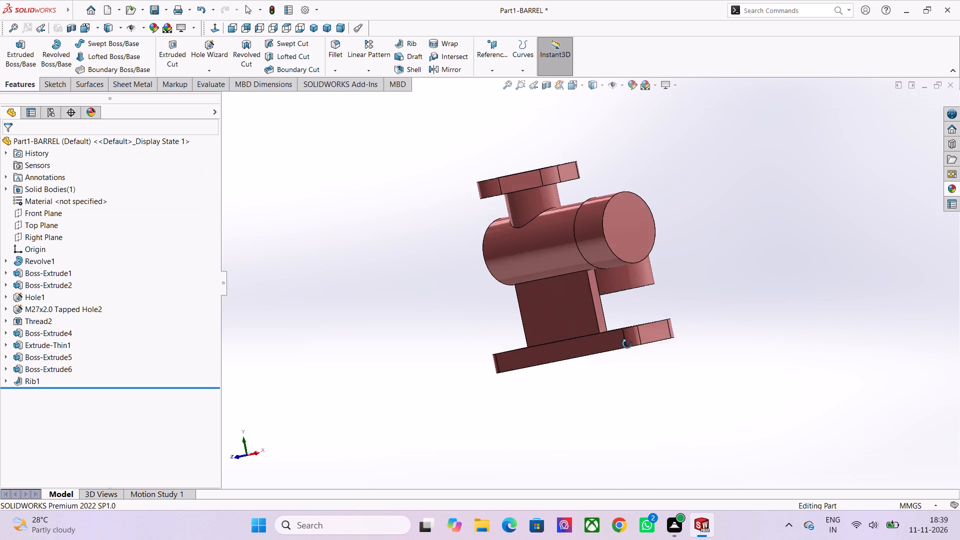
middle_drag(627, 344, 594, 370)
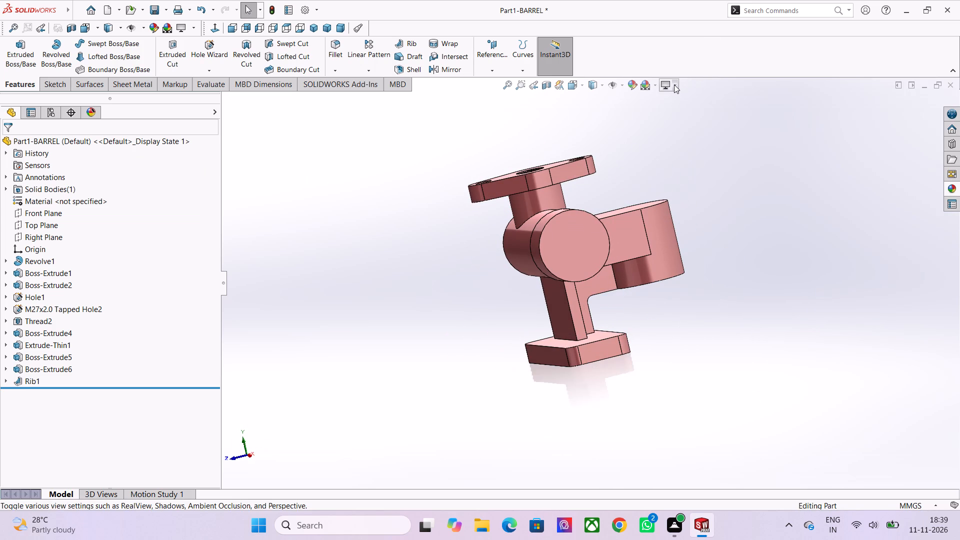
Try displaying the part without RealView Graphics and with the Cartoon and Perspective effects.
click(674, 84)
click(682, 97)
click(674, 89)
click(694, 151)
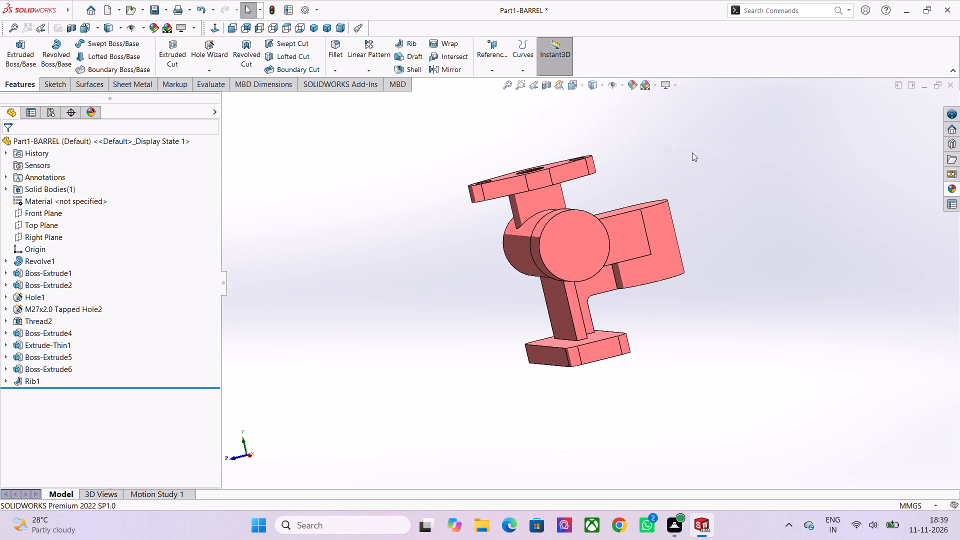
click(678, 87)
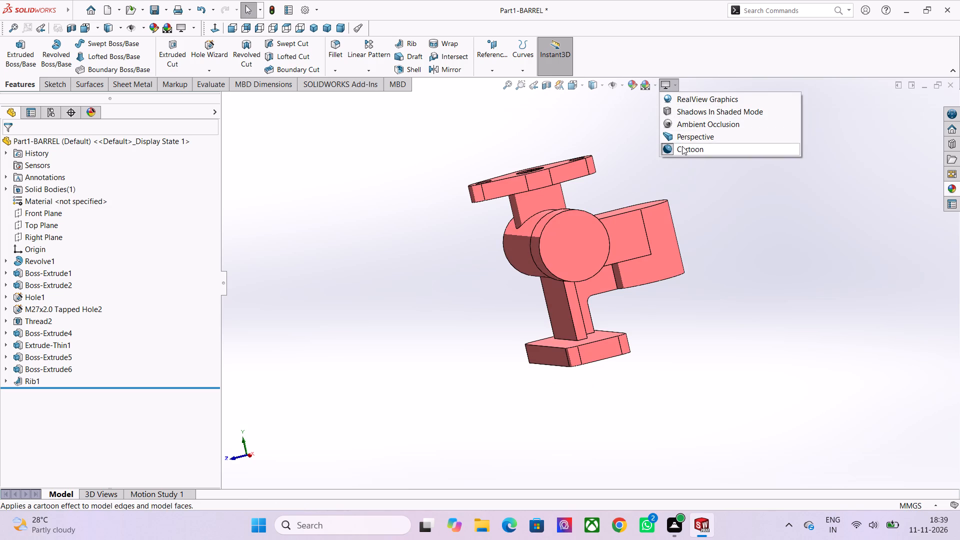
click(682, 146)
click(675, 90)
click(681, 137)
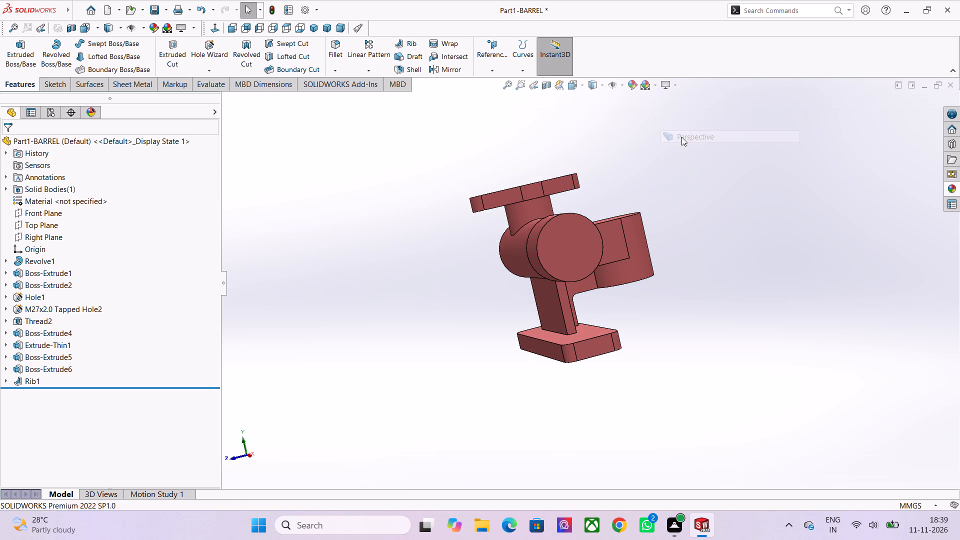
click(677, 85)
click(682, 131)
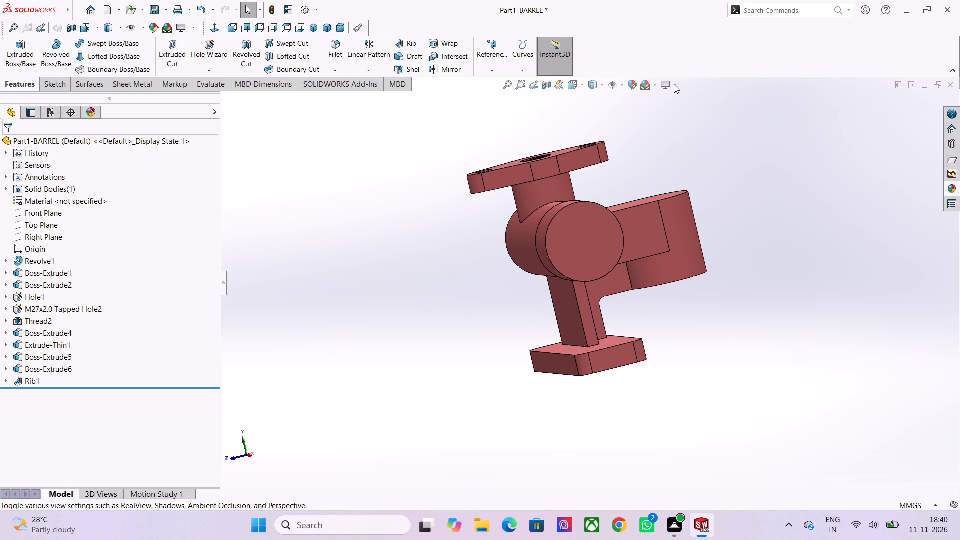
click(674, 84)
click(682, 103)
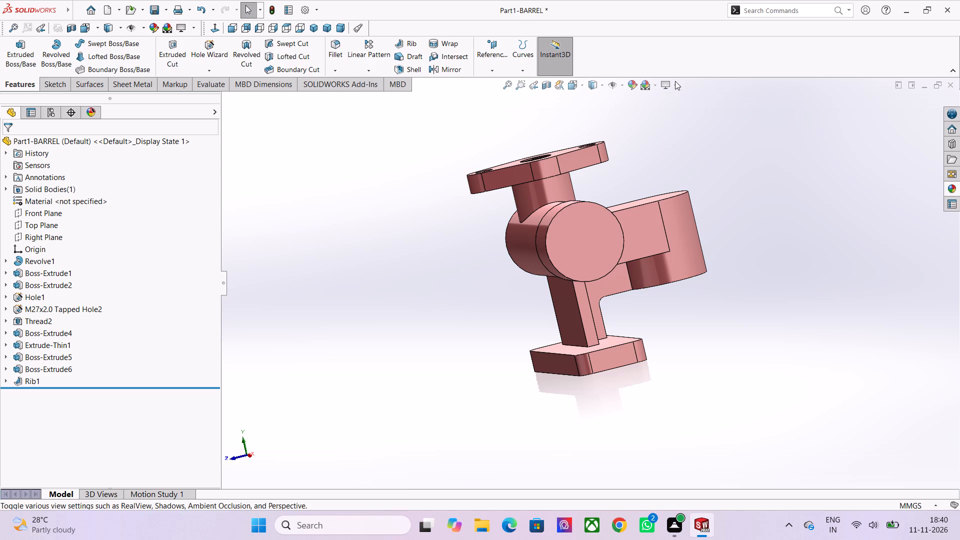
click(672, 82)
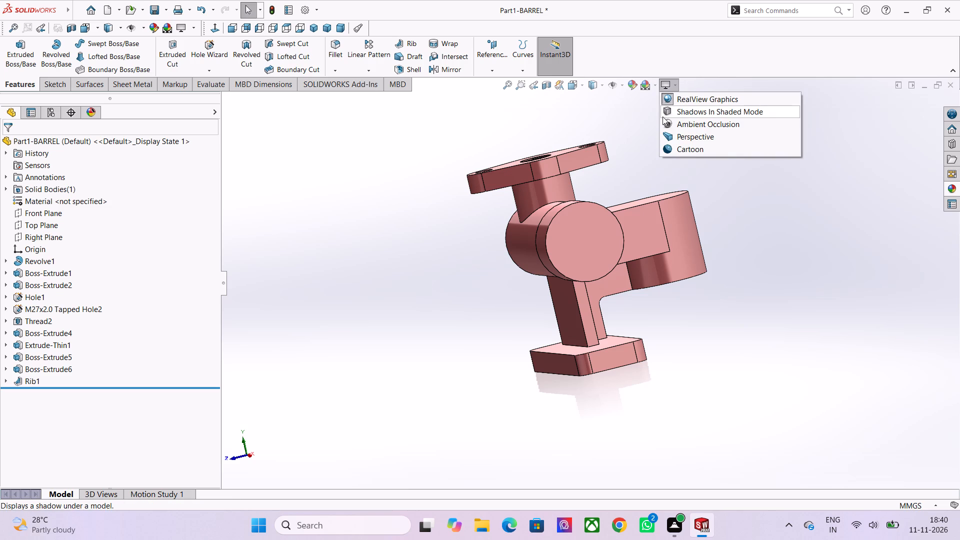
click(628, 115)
Examine the coloured part from several sides, including the upright web's face opposite the side cylinder.
middle_drag(631, 205, 751, 295)
scroll(701, 237, down, 1)
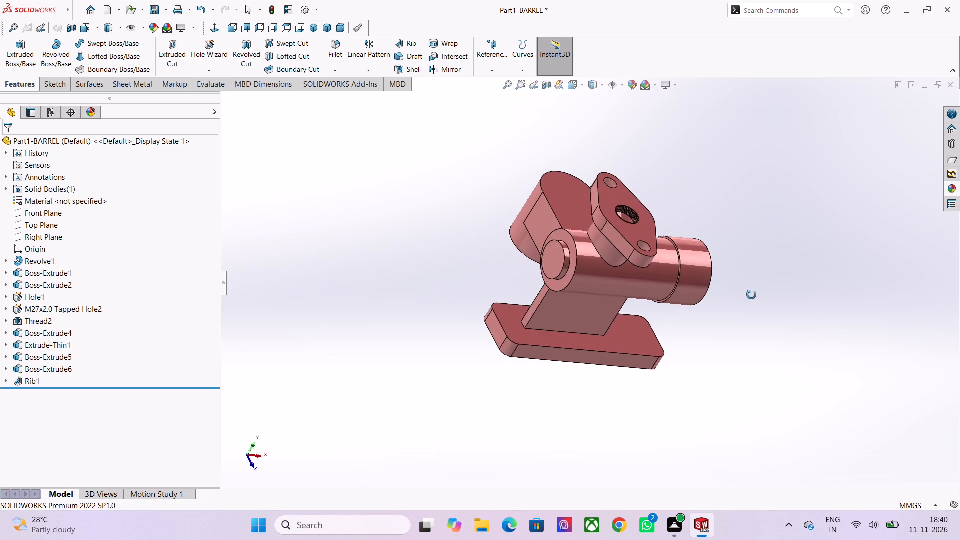
middle_drag(751, 295, 792, 342)
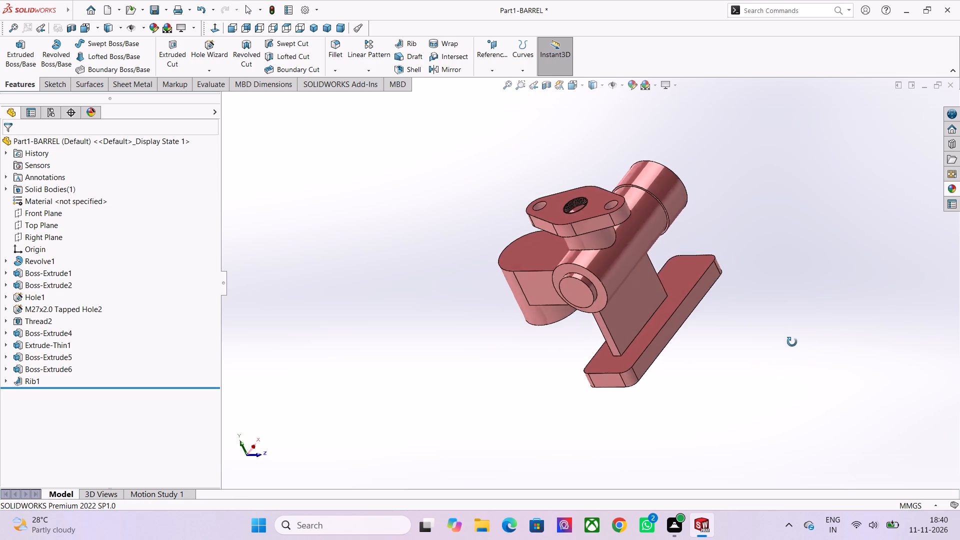
middle_drag(792, 342, 681, 351)
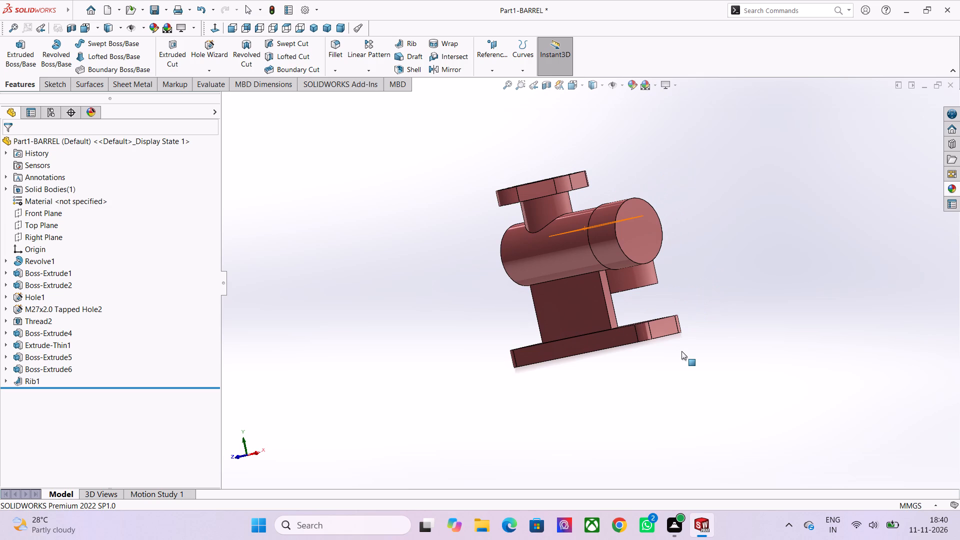
middle_drag(677, 355, 502, 369)
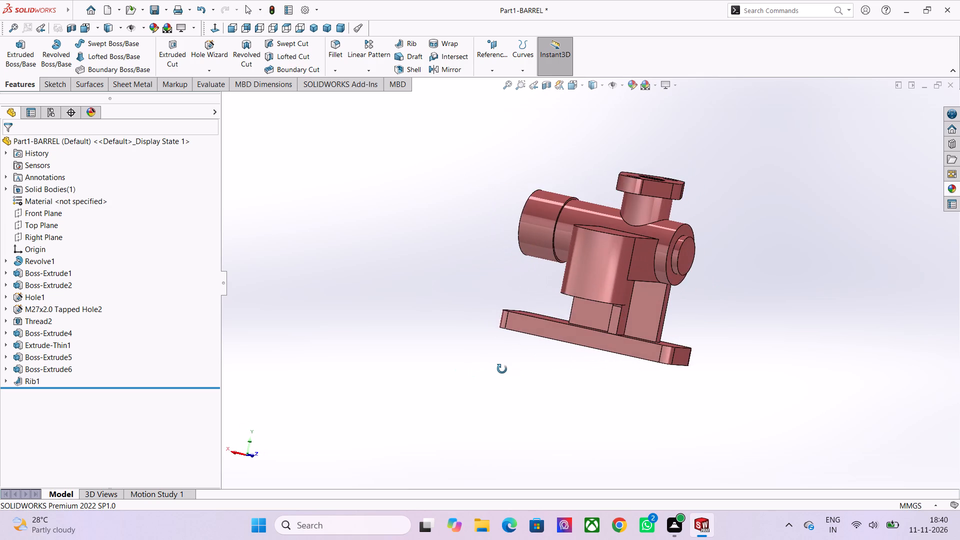
middle_drag(502, 369, 655, 406)
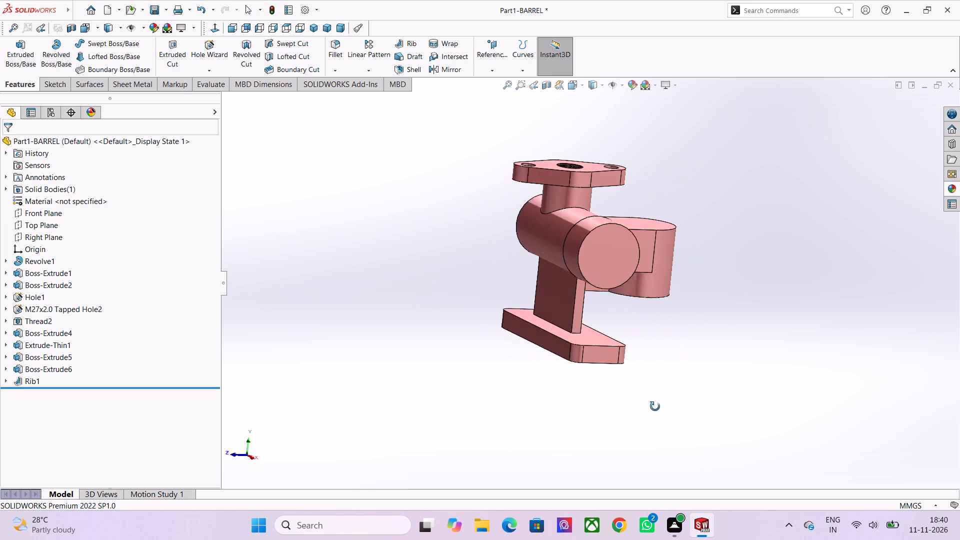
middle_drag(655, 406, 682, 394)
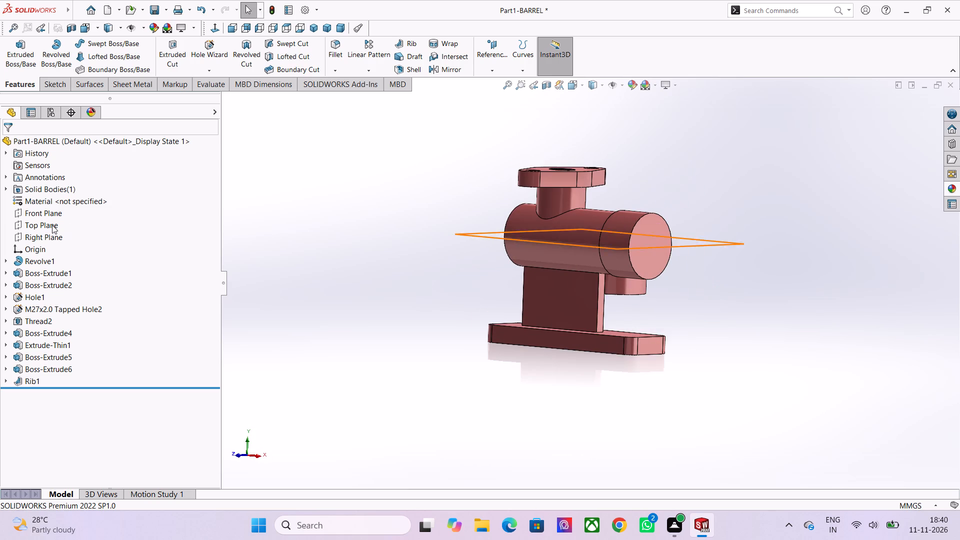
On the Right Plane, sketch a vertical line about 72 mm long from the base's top edge into the barrel's circular outline, opposite the side cylinder.
click(45, 233)
click(54, 223)
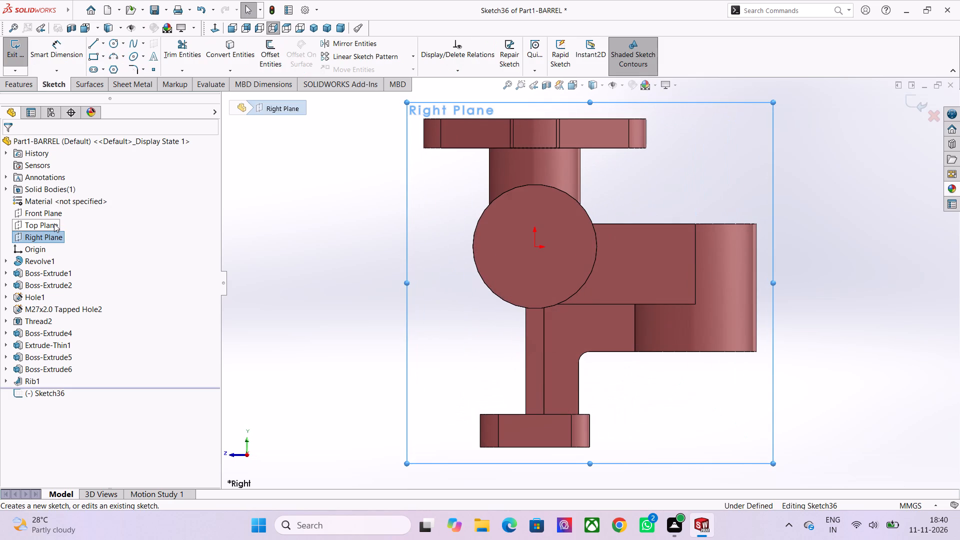
click(96, 47)
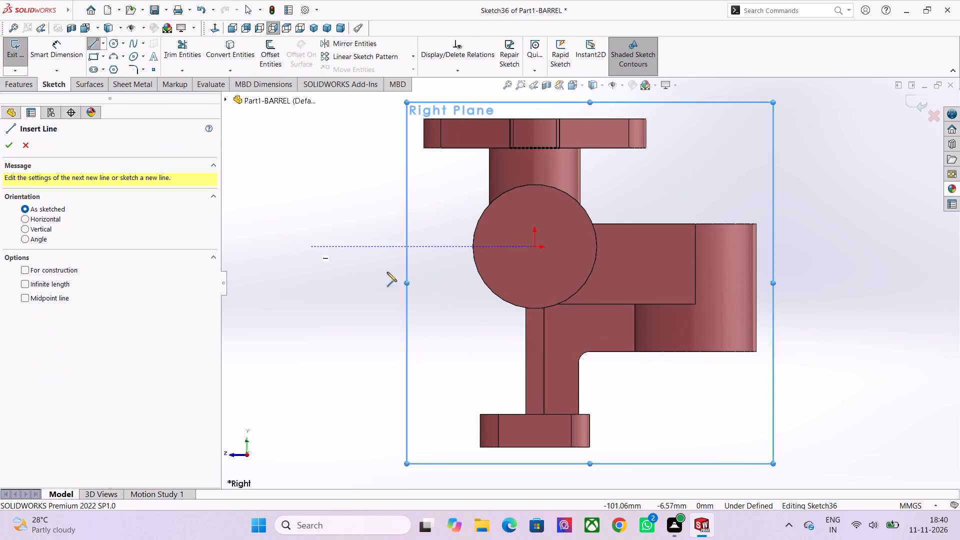
click(506, 412)
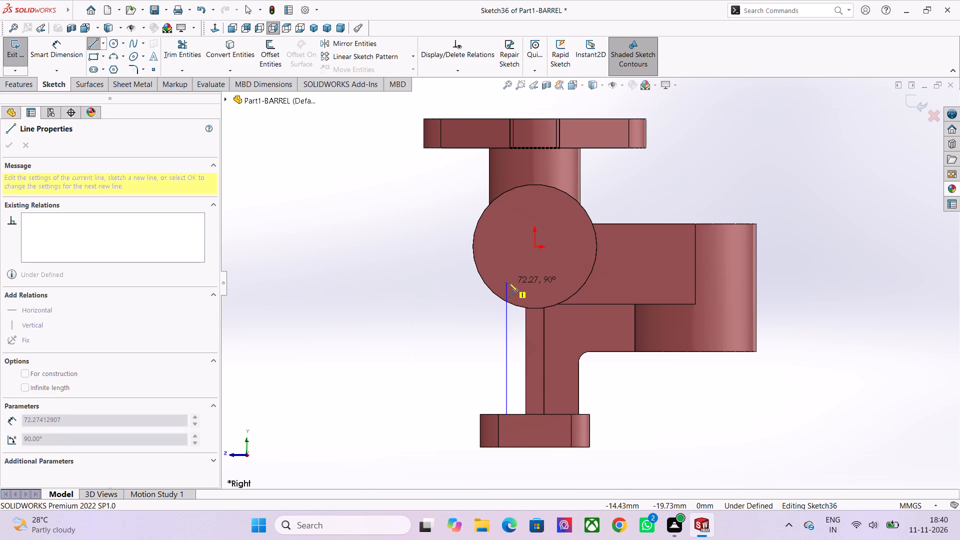
click(508, 282)
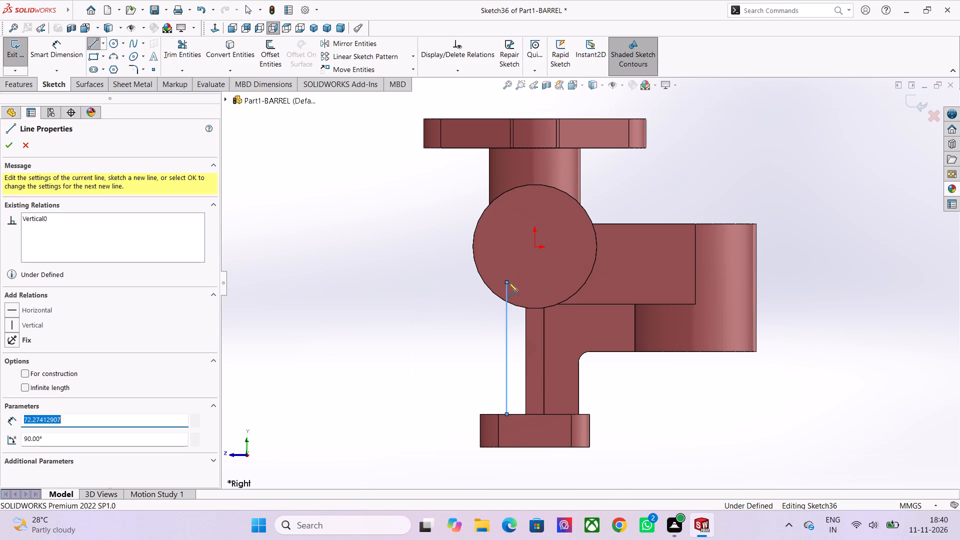
right_click(418, 242)
click(440, 248)
Dimension the new vertical line 24 mm horizontally from the origin.
click(63, 57)
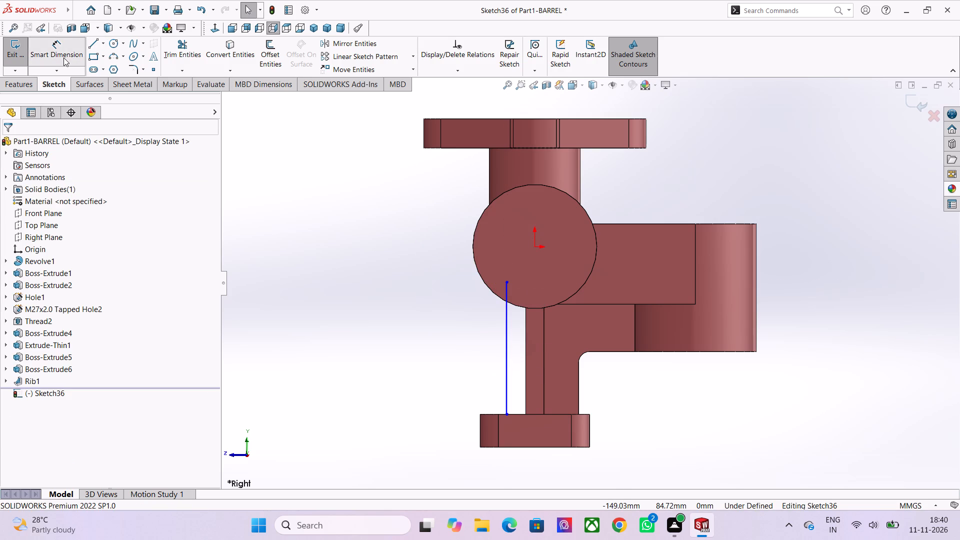
click(536, 247)
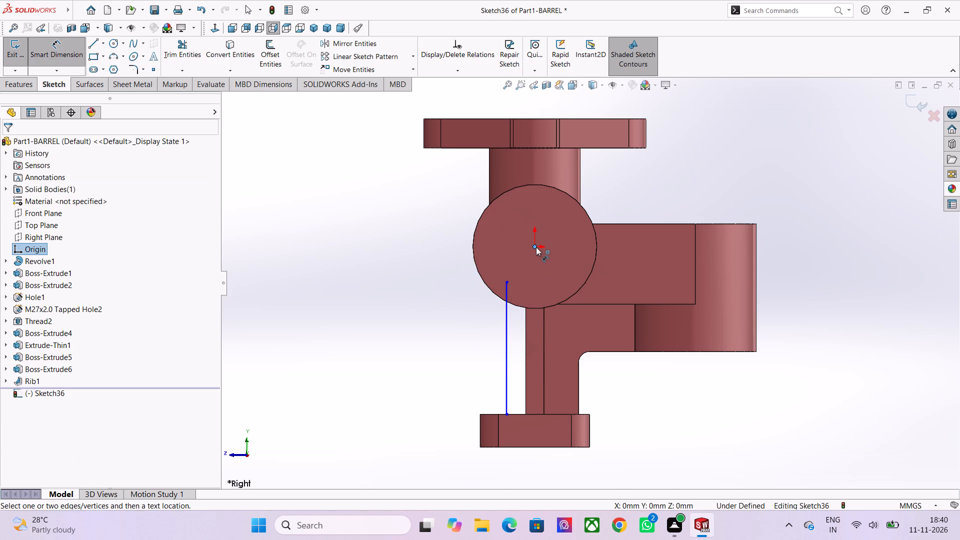
click(507, 344)
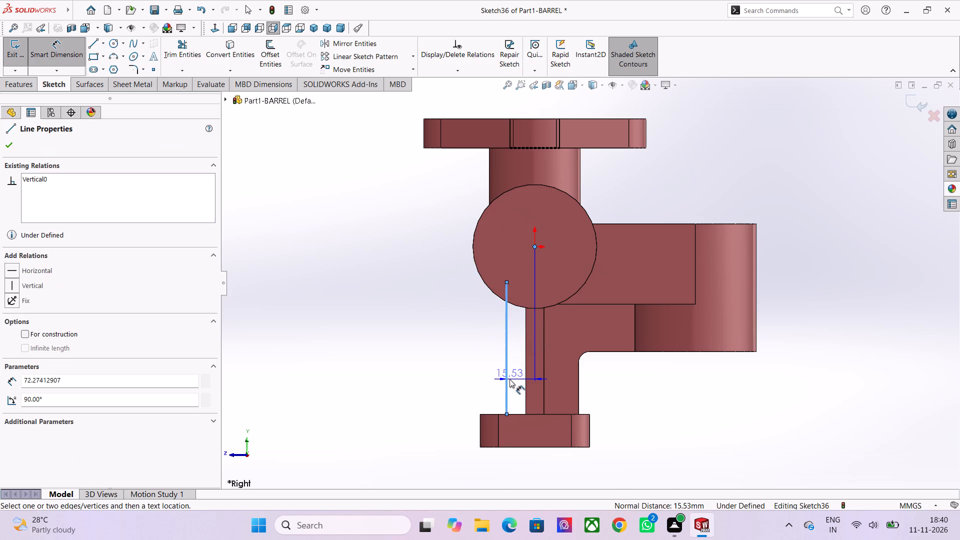
click(509, 379)
text(24)
key(Return)
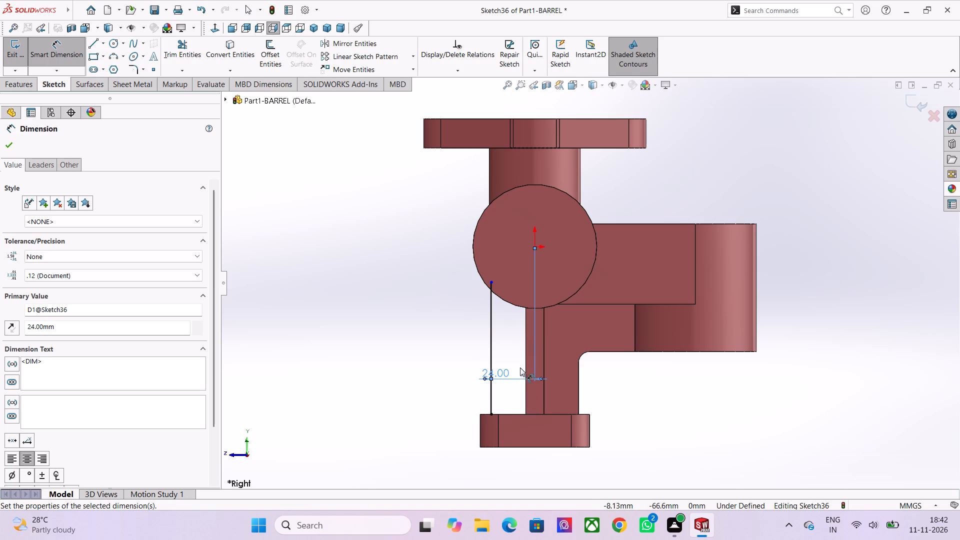
Create a 10 mm thick rib from the vertical line towards the upright web, with thickness on both sides and extruded parallel to the sketch.
scroll(513, 356, down, 1)
scroll(528, 306, up, 2)
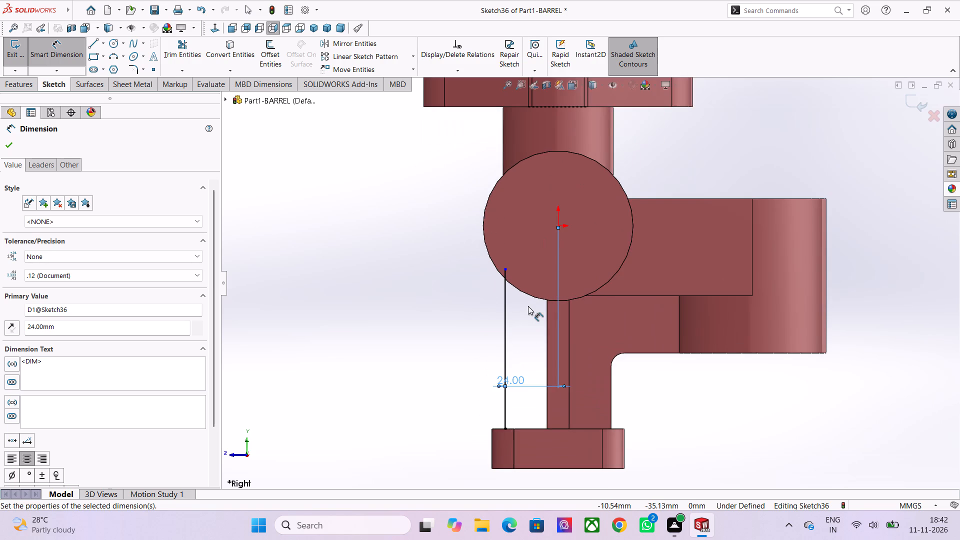
scroll(528, 306, down, 2)
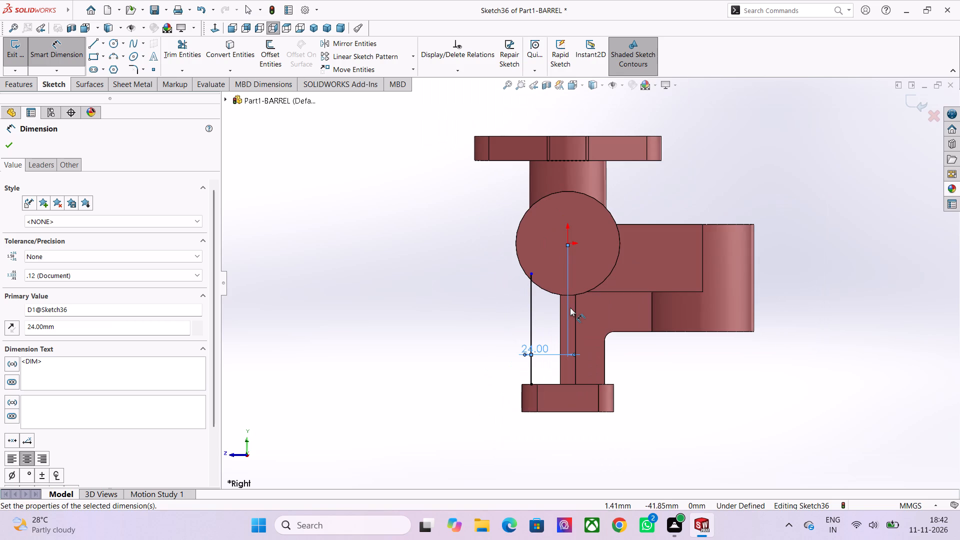
scroll(544, 331, up, 2)
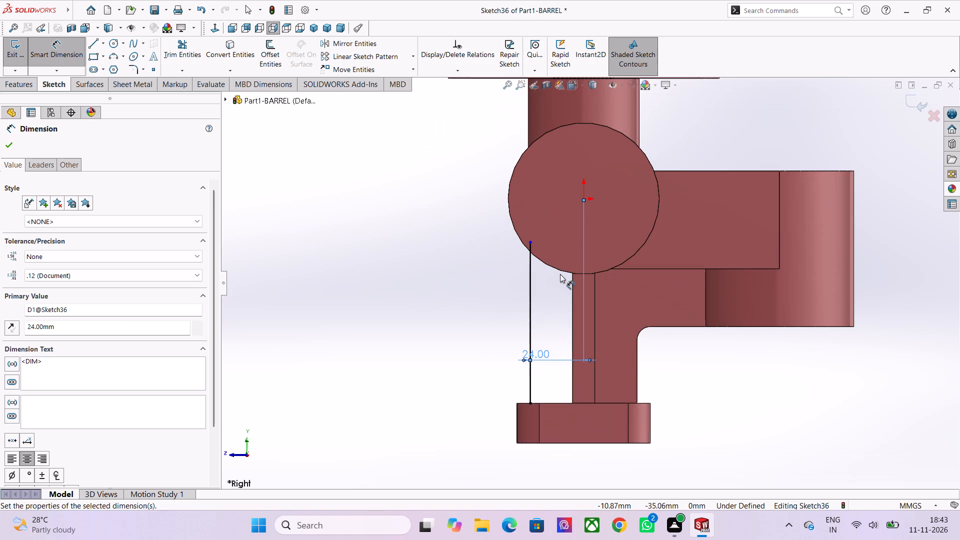
scroll(560, 274, down, 3)
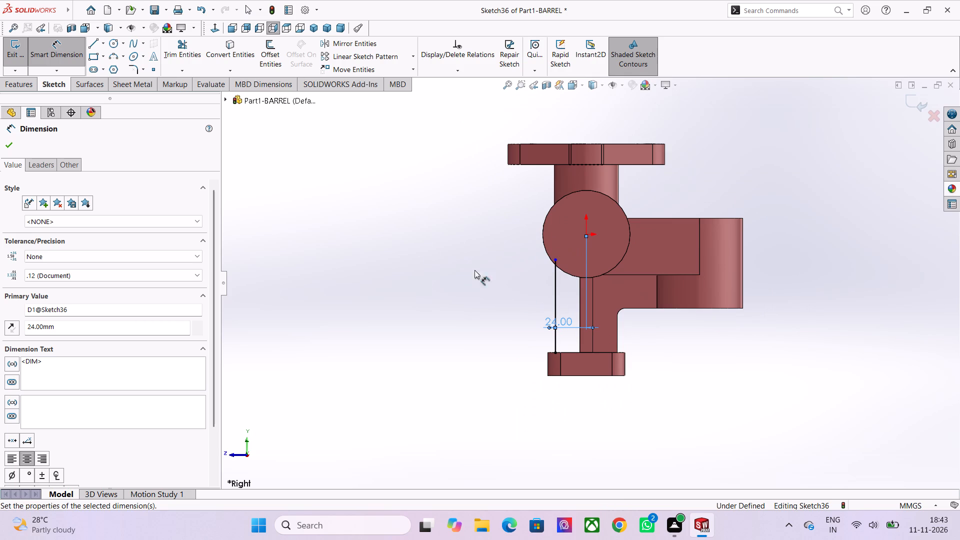
click(27, 83)
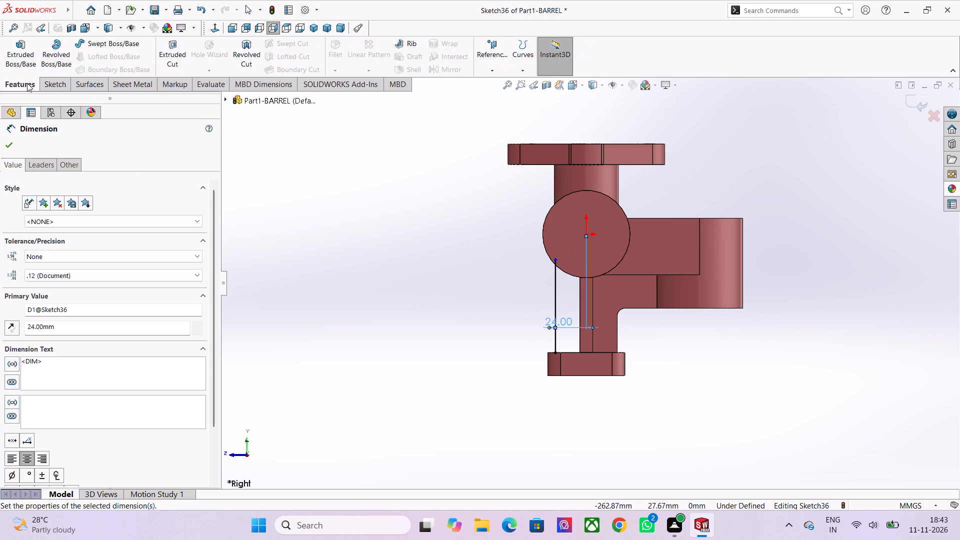
click(402, 44)
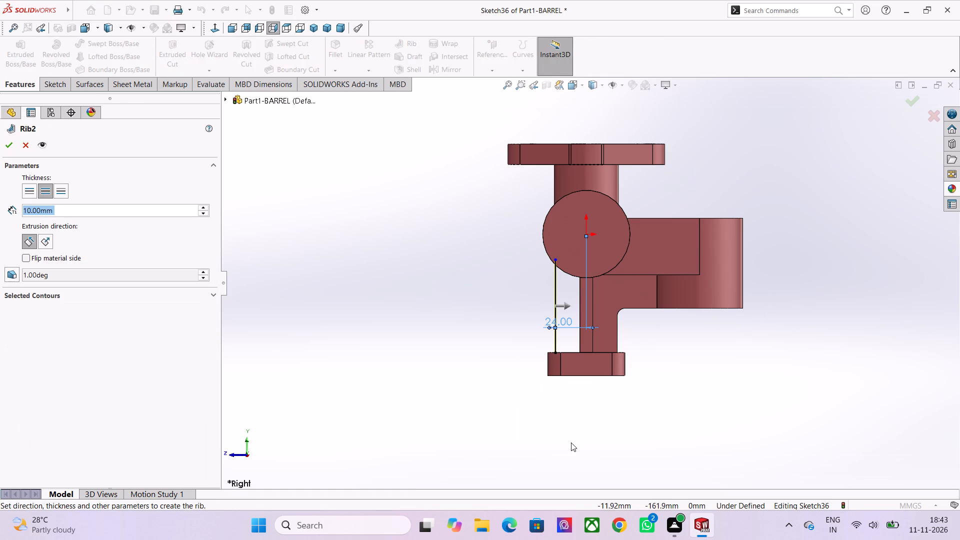
middle_drag(528, 351, 621, 371)
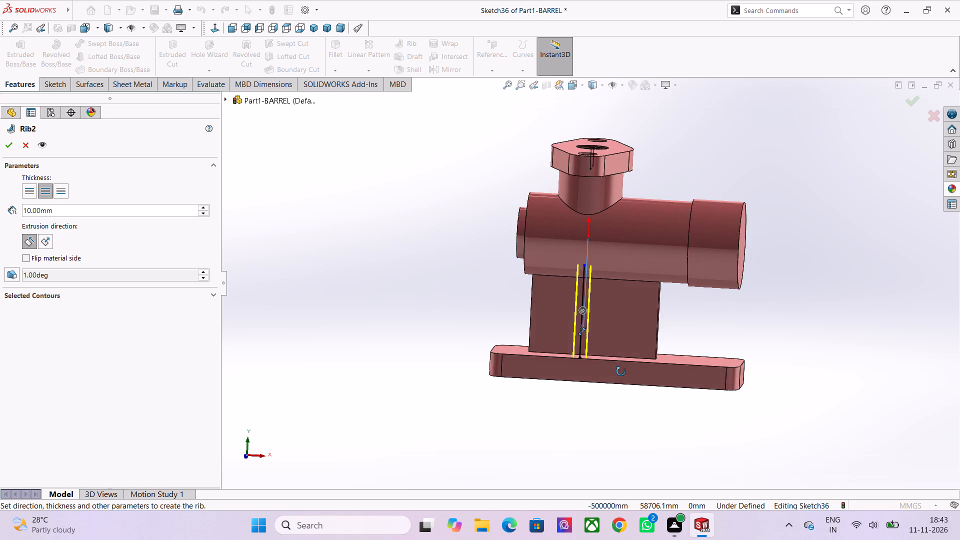
middle_drag(621, 371, 612, 366)
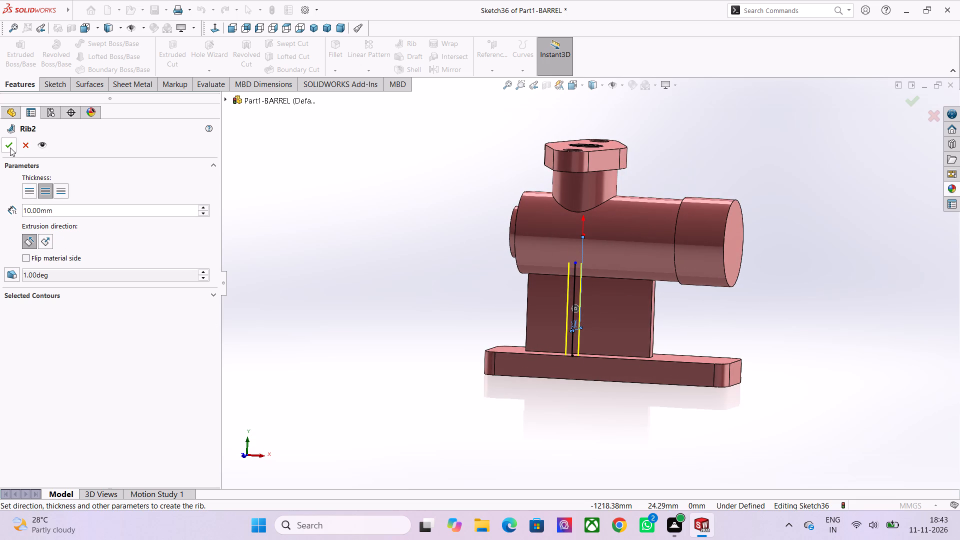
click(10, 147)
Check the new rib between the barrel and base, and save the part.
click(597, 445)
middle_drag(597, 445, 555, 425)
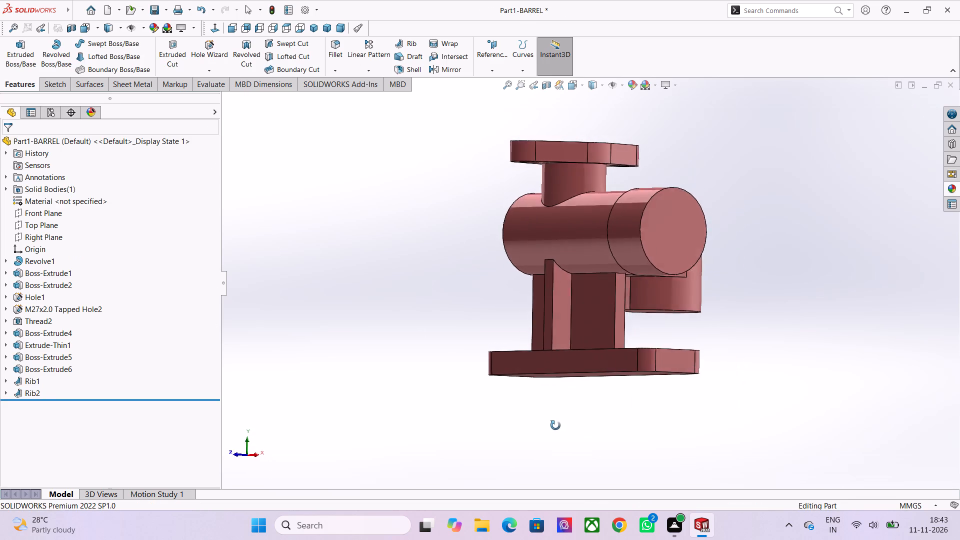
middle_drag(555, 425, 510, 429)
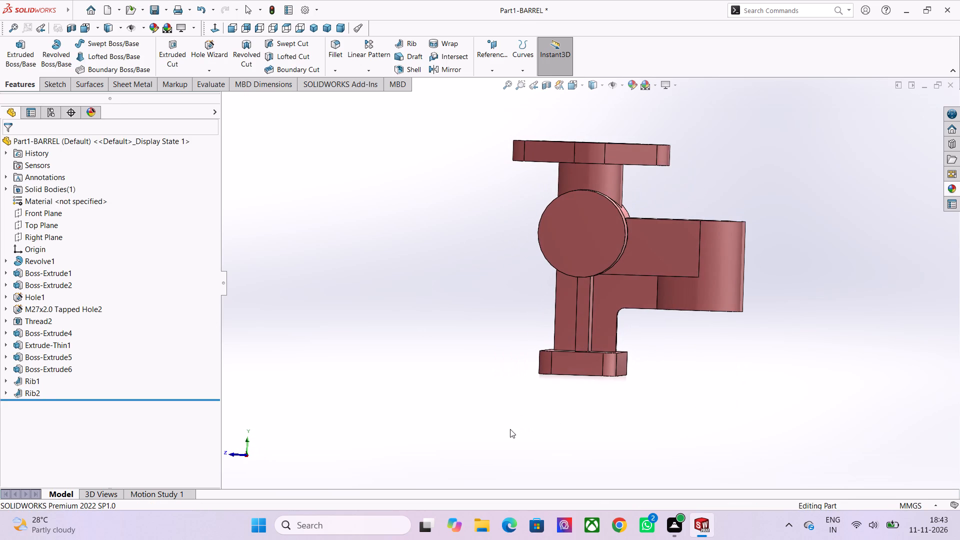
scroll(510, 429, down, 1)
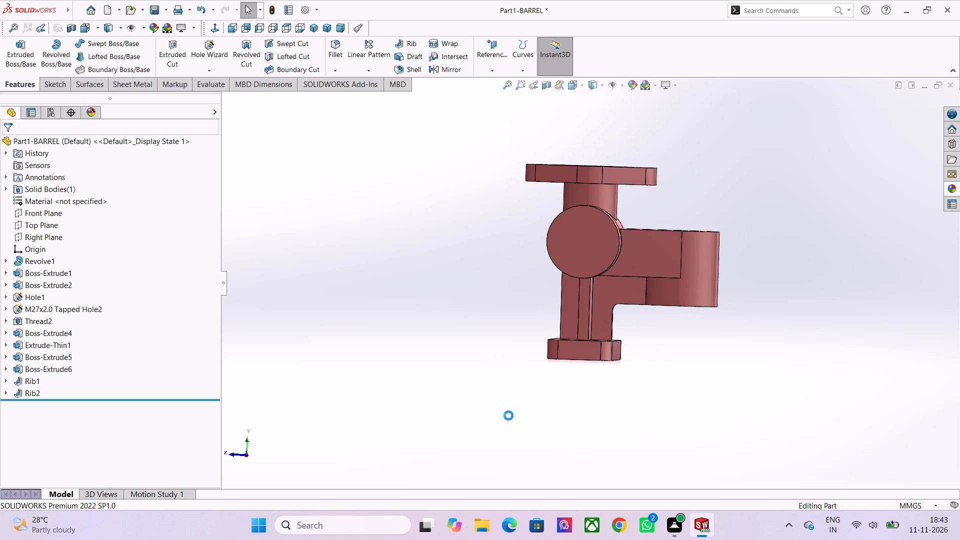
key(ctrl+s)
On the base plate's top face, sketch a horizontal construction line about 231 mm long, using the midpoint option centred on the origin.
scroll(508, 415, down, 1)
scroll(480, 287, down, 1)
middle_drag(499, 280, 555, 316)
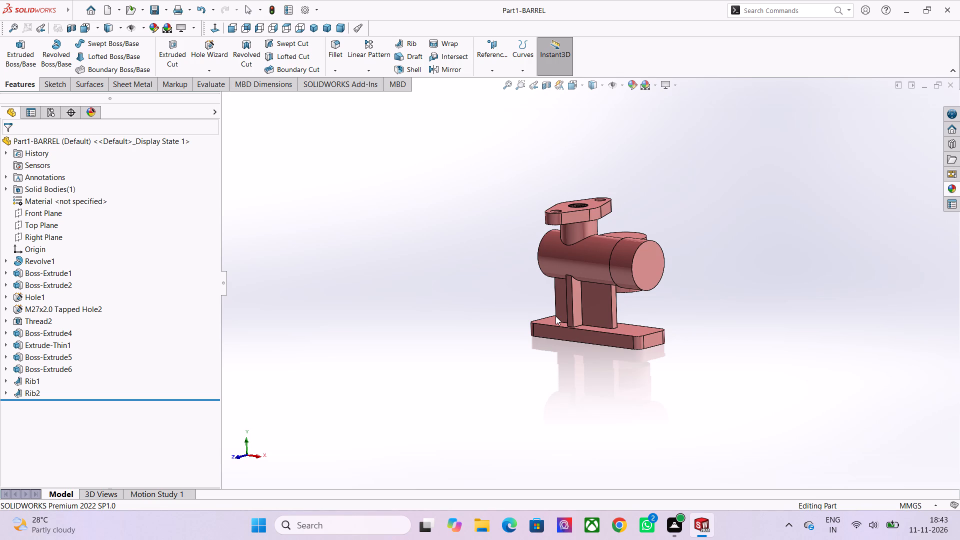
middle_drag(560, 400, 590, 470)
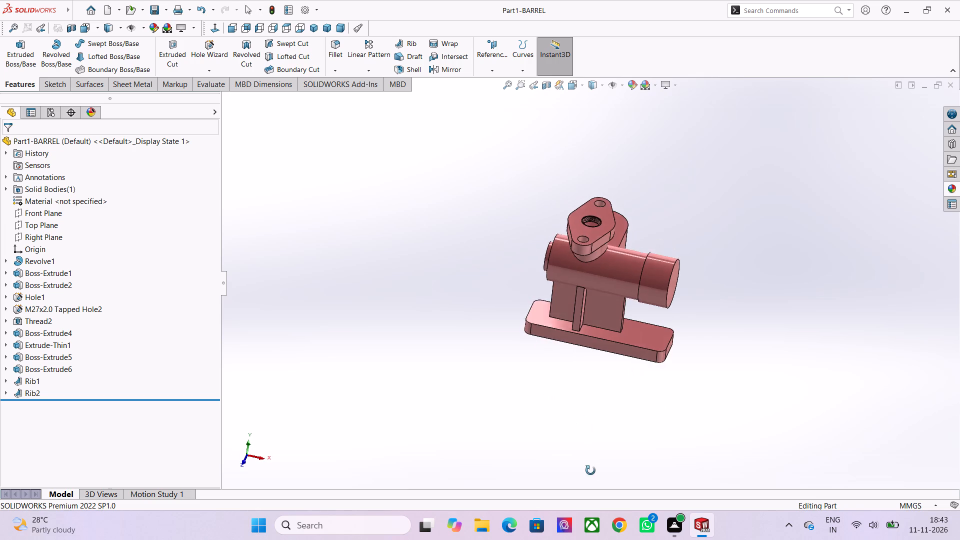
middle_drag(590, 470, 590, 473)
click(647, 334)
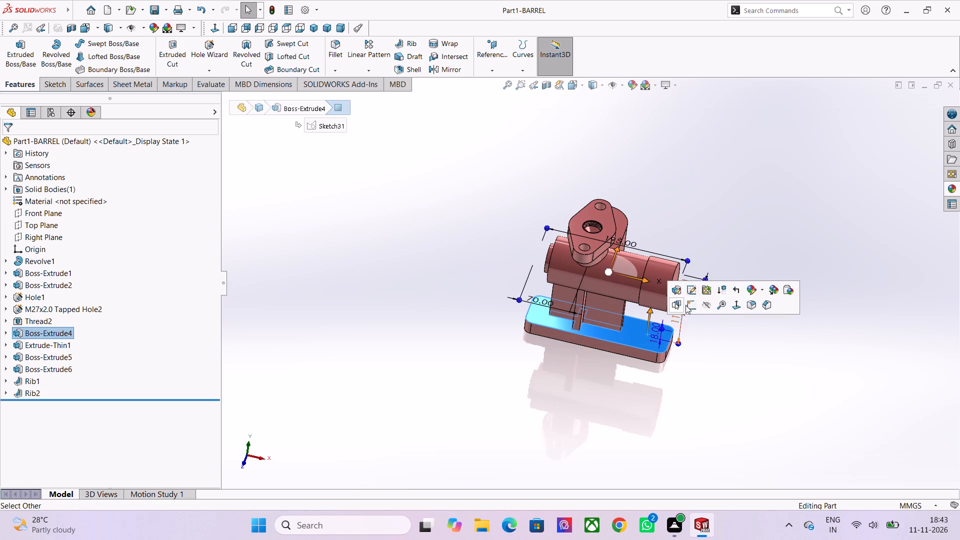
click(692, 305)
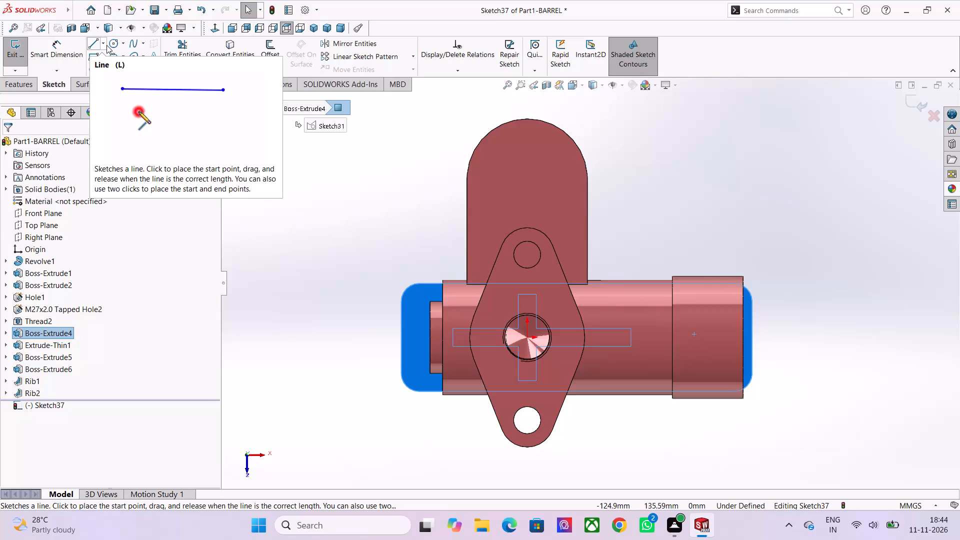
click(108, 66)
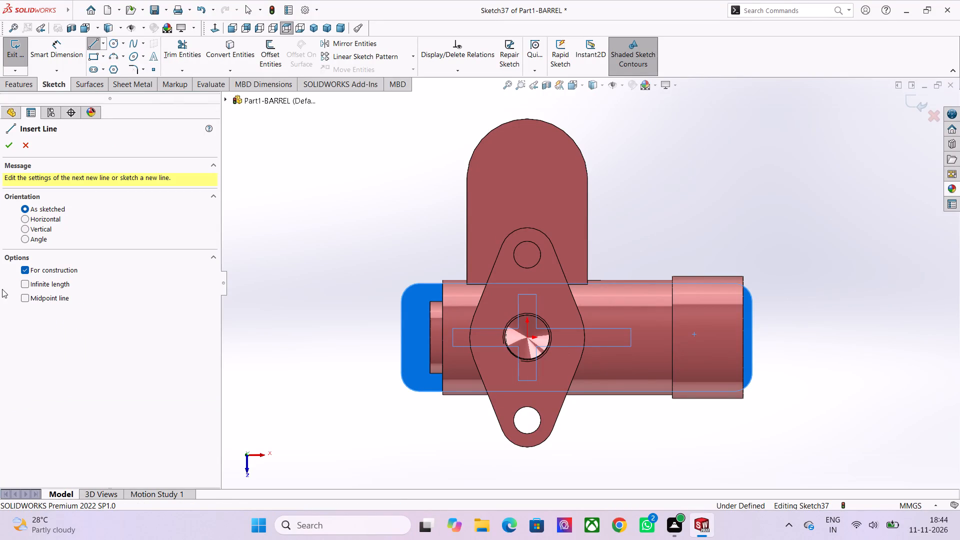
click(49, 297)
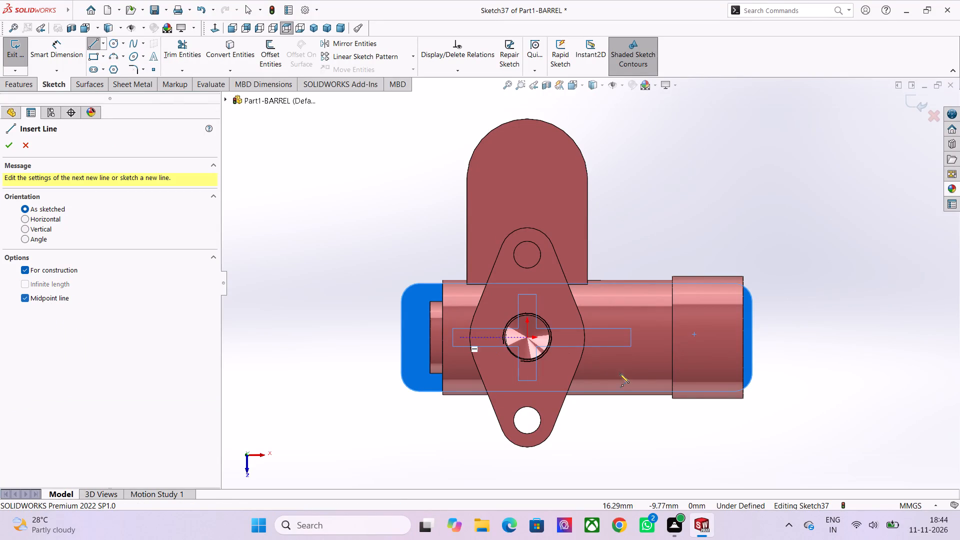
click(527, 338)
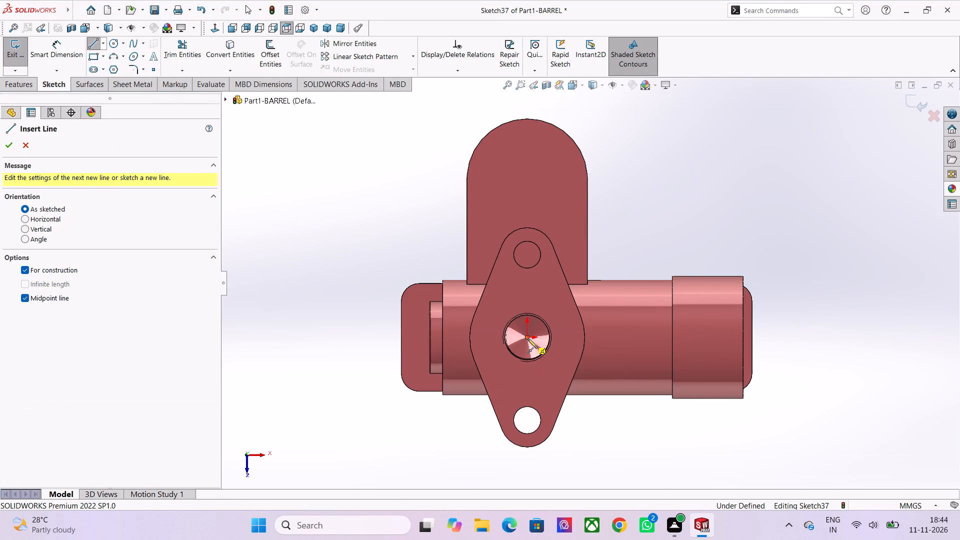
click(319, 338)
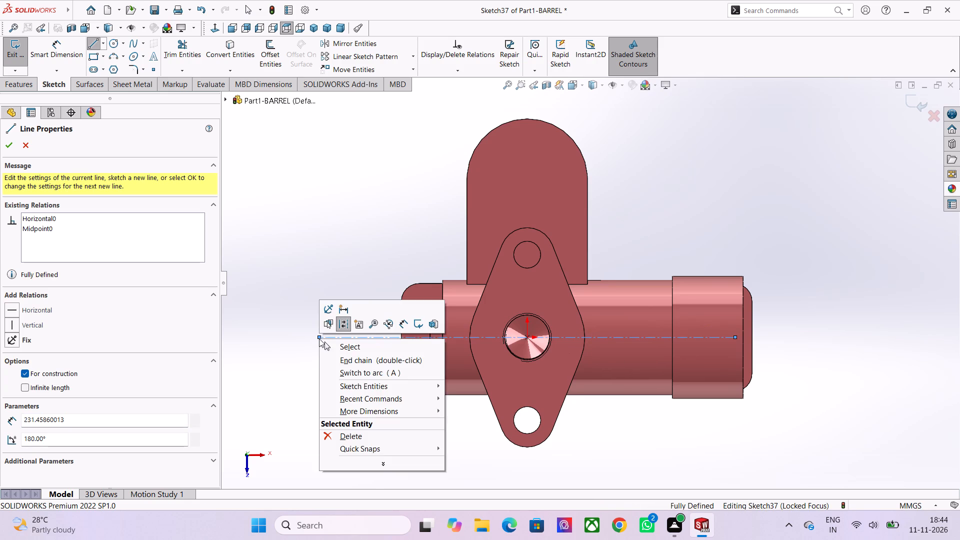
click(352, 349)
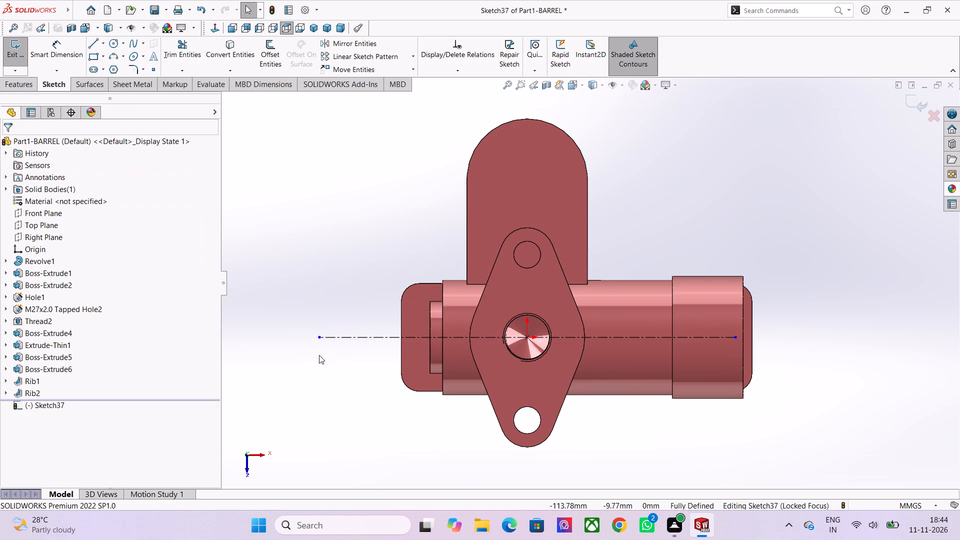
Sketch two circles centred on the construction line near opposite ends of the base, with radii about 7.3 mm and 16.3 mm.
click(118, 44)
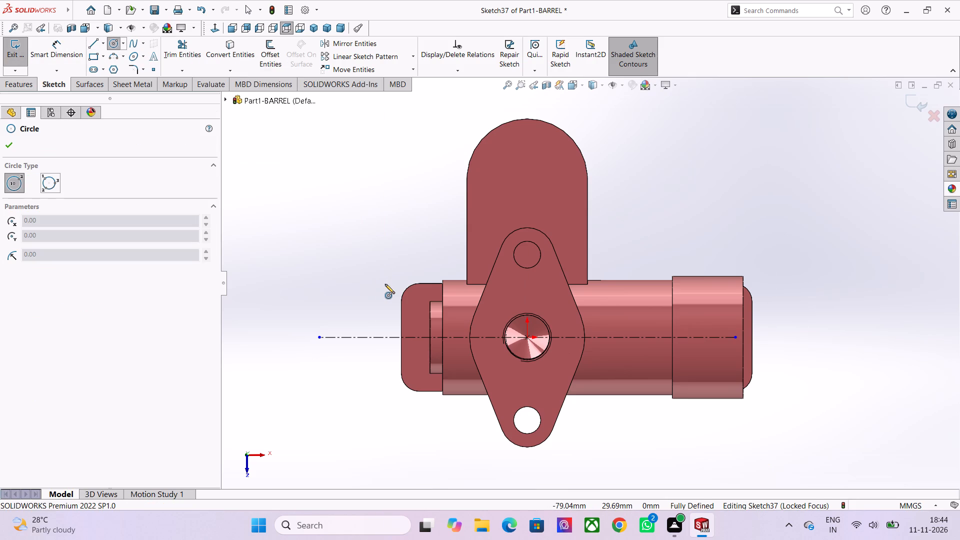
scroll(432, 337, up, 1)
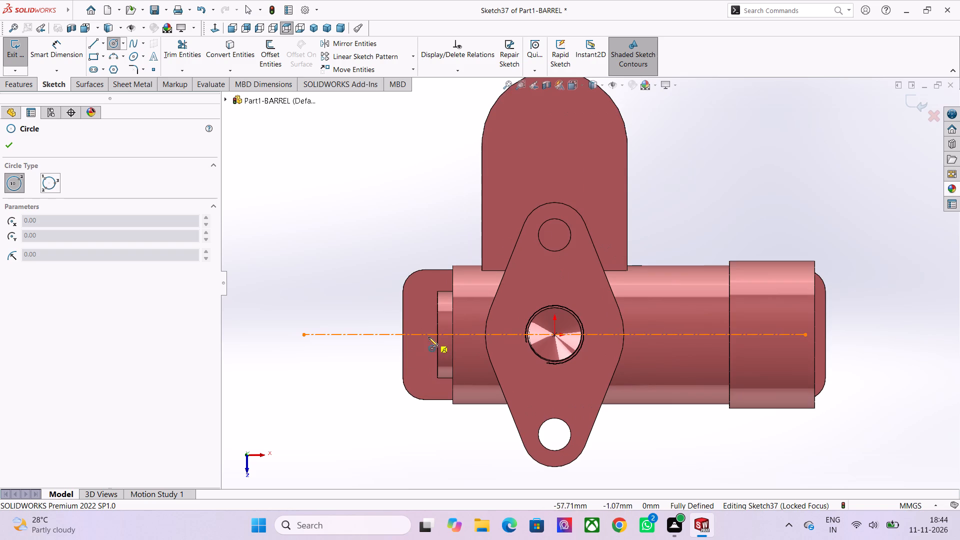
click(421, 334)
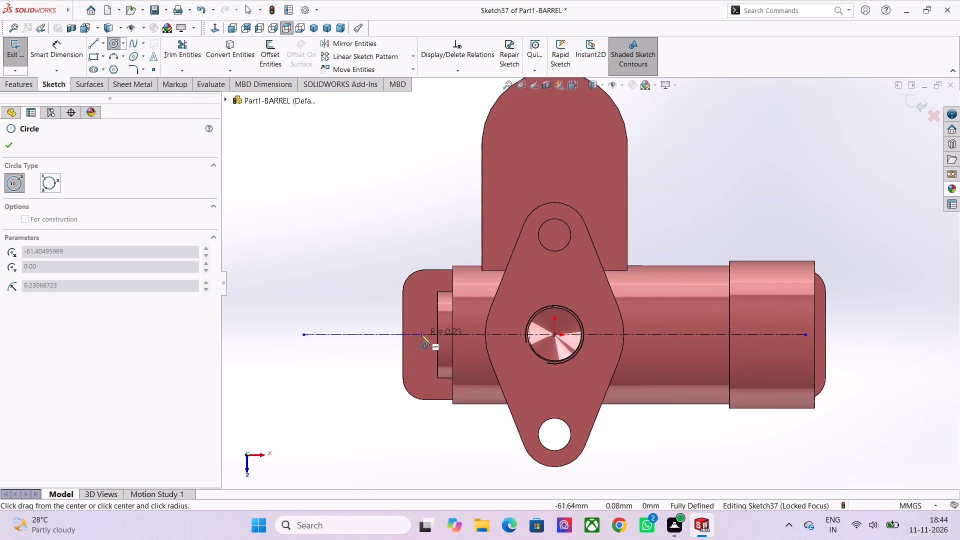
click(417, 319)
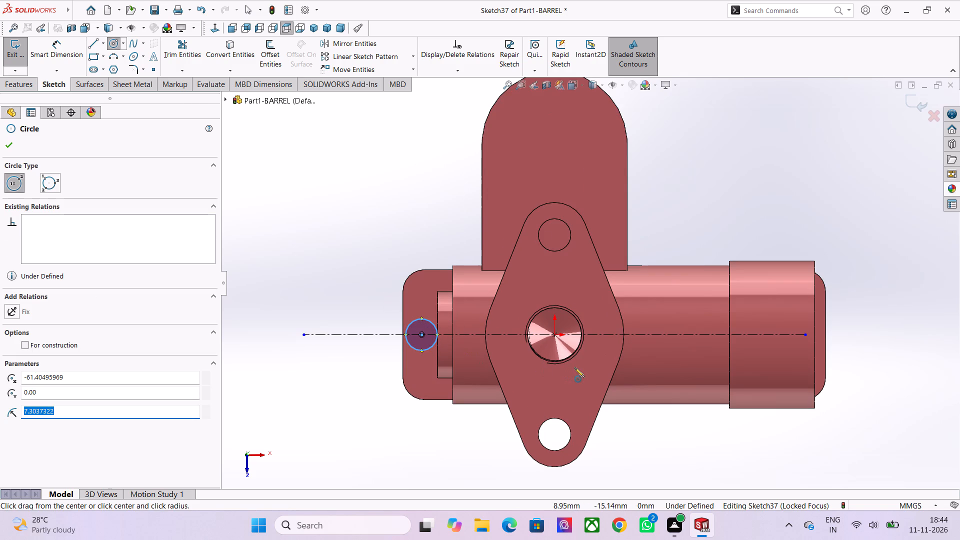
click(720, 334)
click(717, 370)
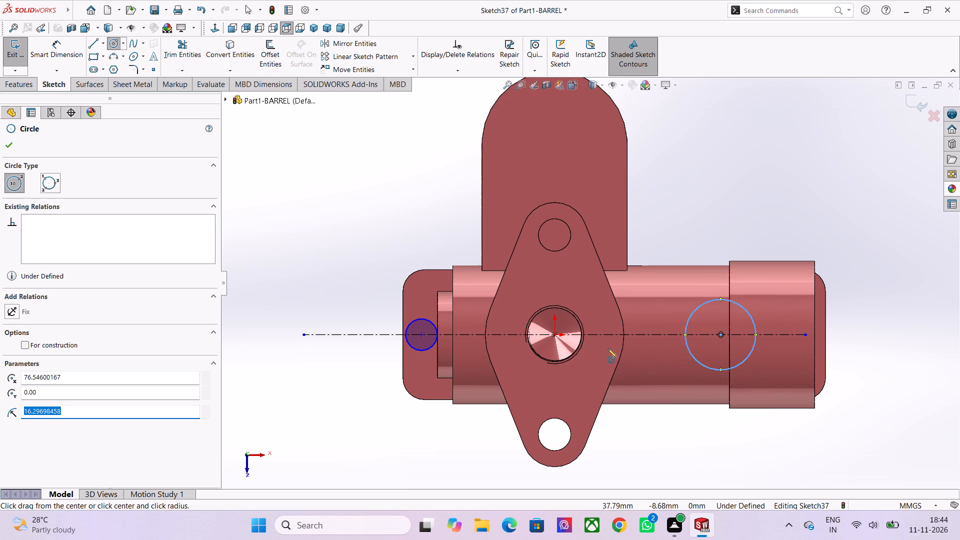
ctrl+click(431, 321)
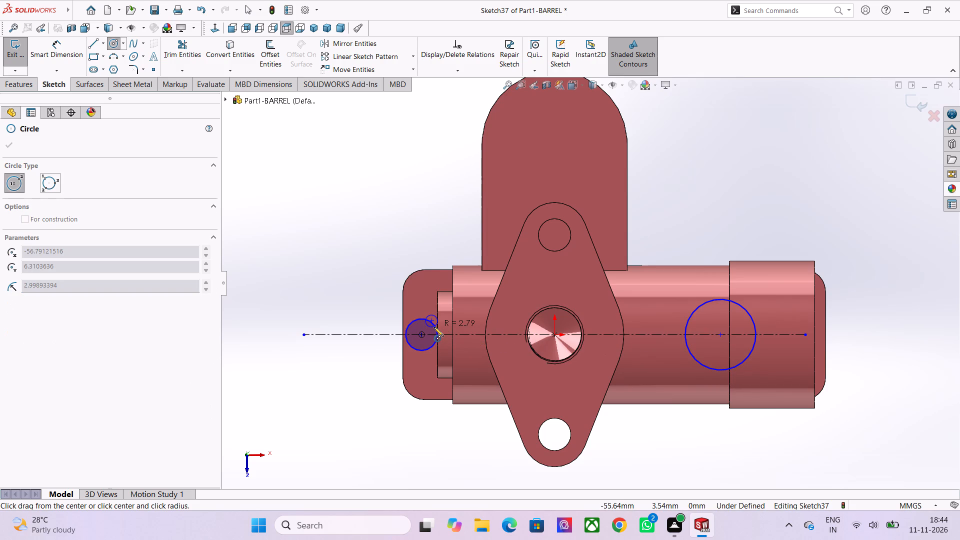
key(Escape)
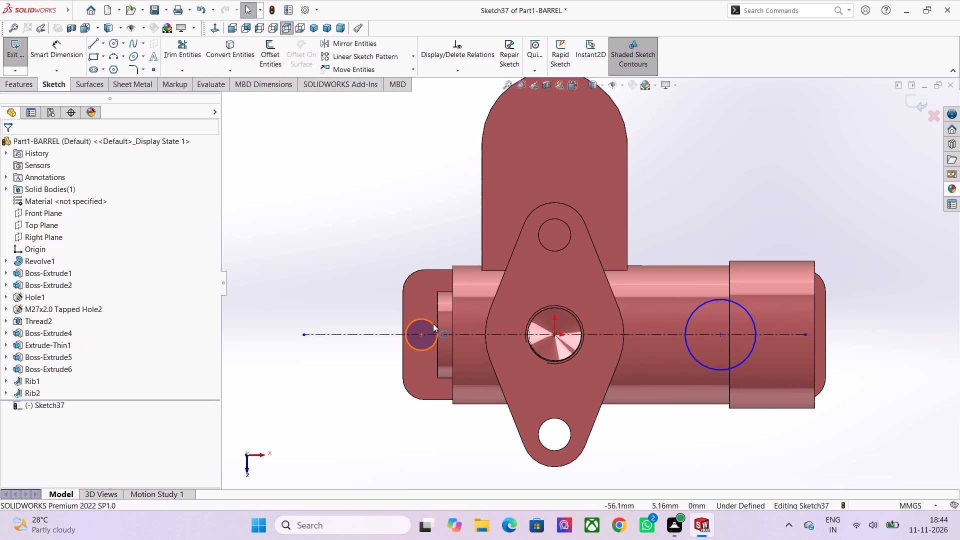
Make the two circles equal and set their diameter to 17 mm.
ctrl+click(433, 323)
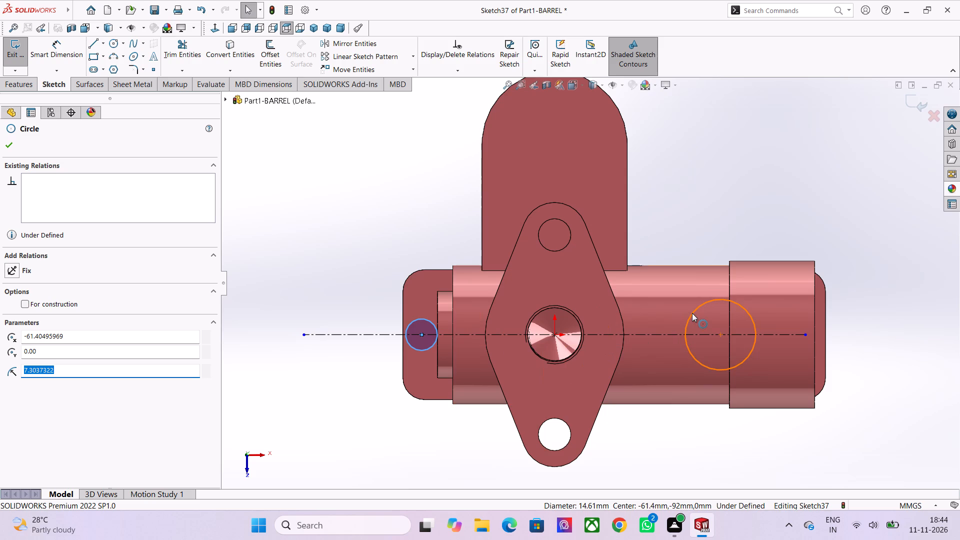
ctrl+click(694, 313)
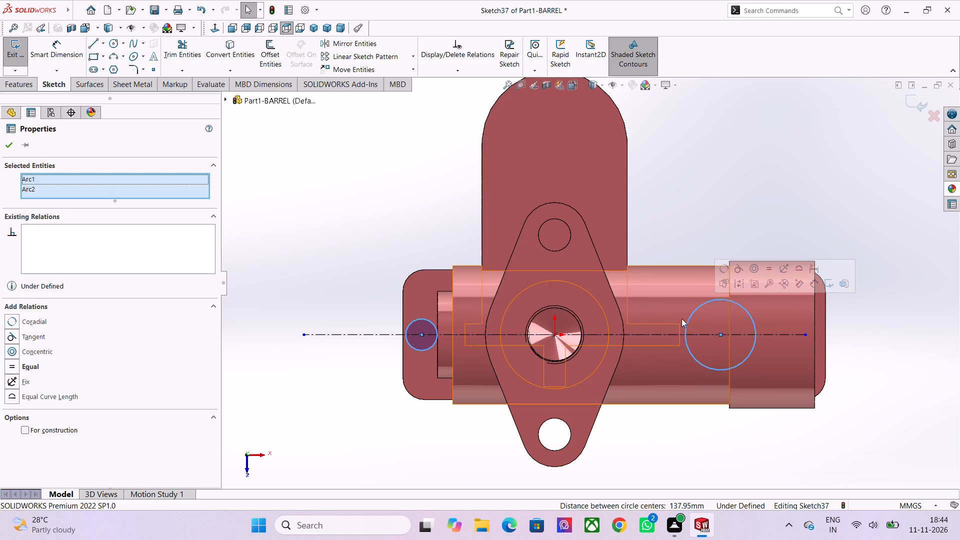
click(766, 269)
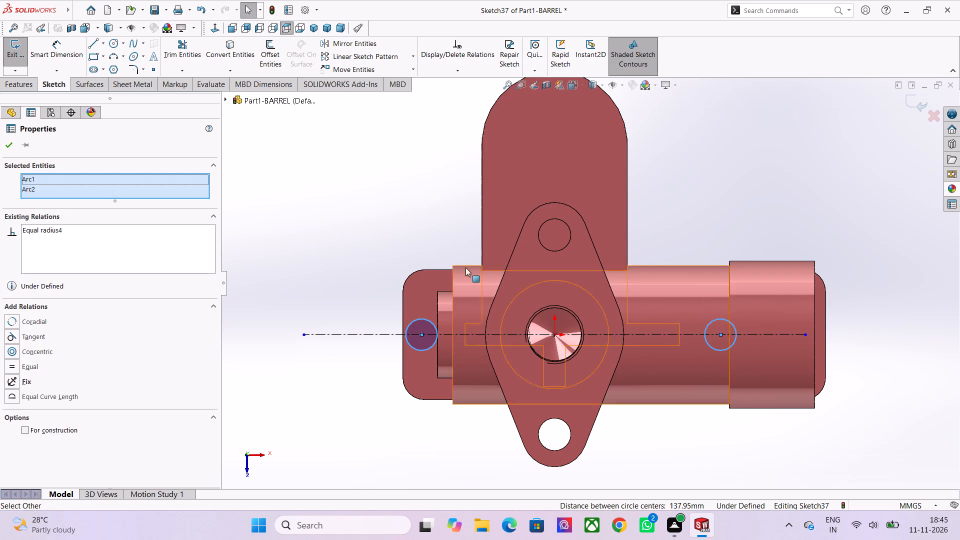
click(61, 52)
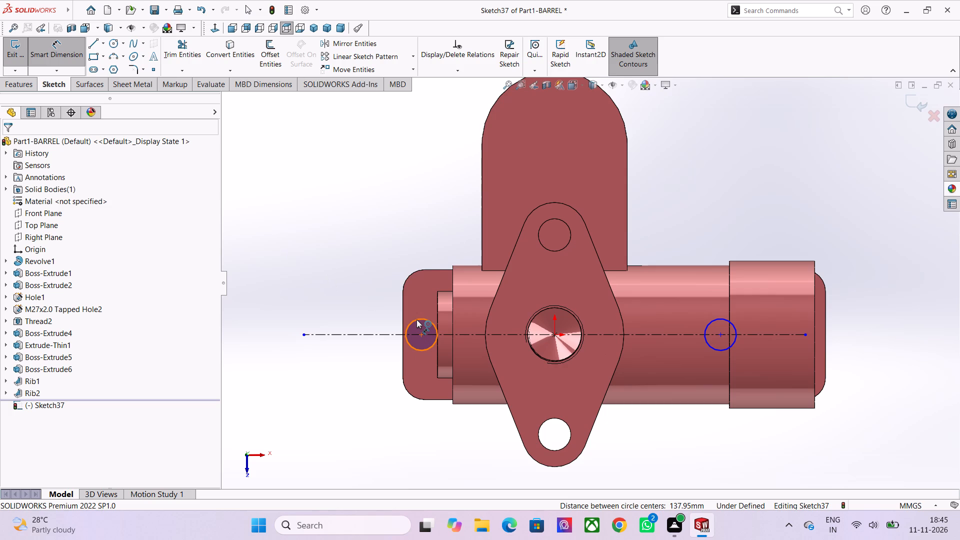
click(416, 319)
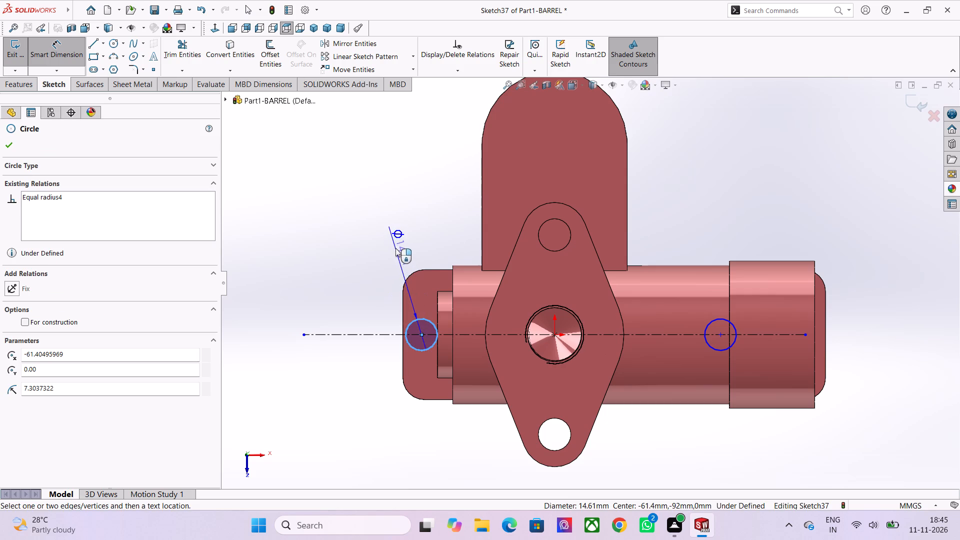
click(391, 231)
text(17)
key(Return)
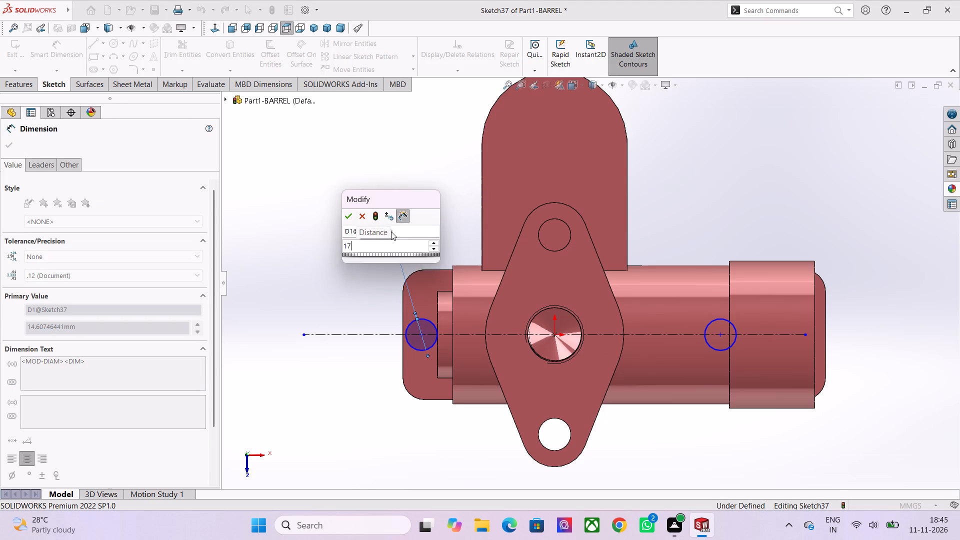
Dimension the distance between the two circle centres as 155 mm.
click(422, 335)
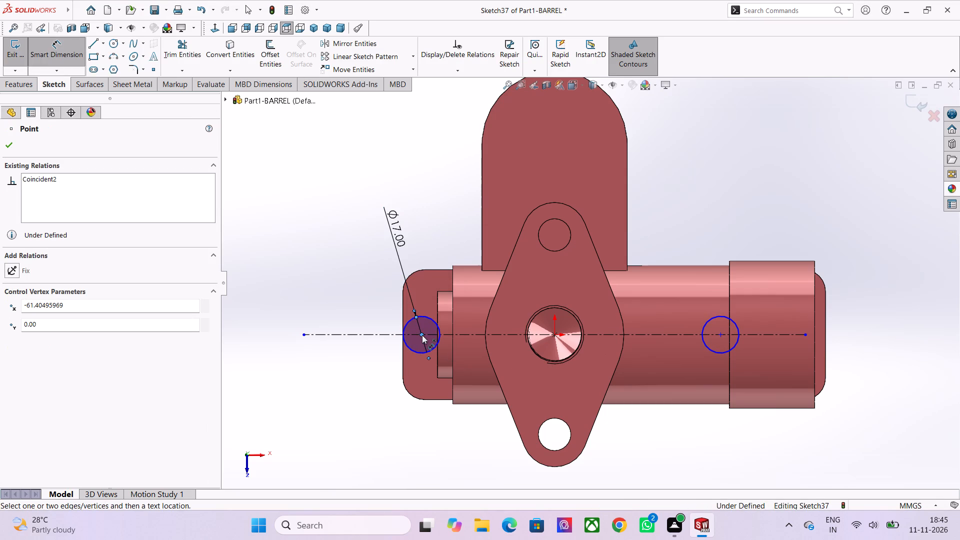
click(721, 335)
scroll(721, 335, down, 1)
click(691, 464)
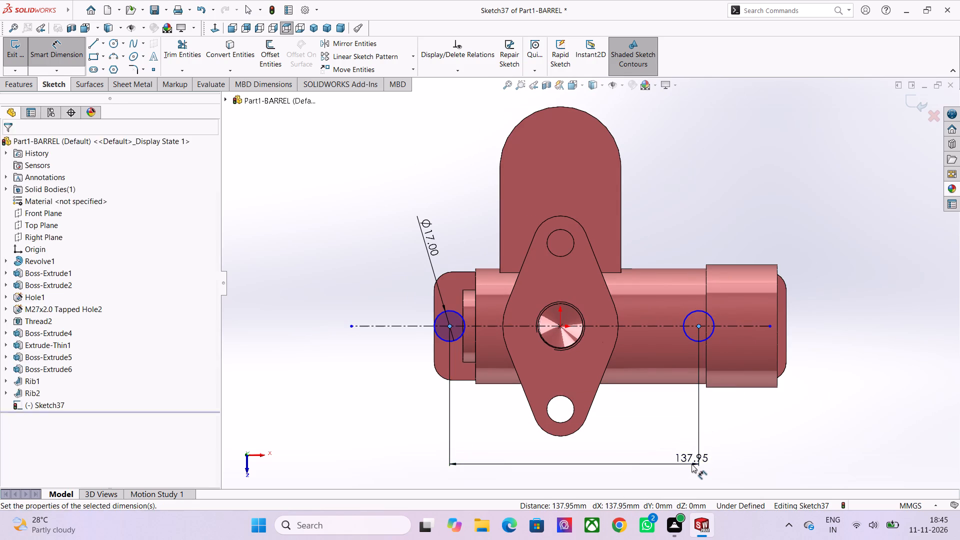
text(155)
key(Return)
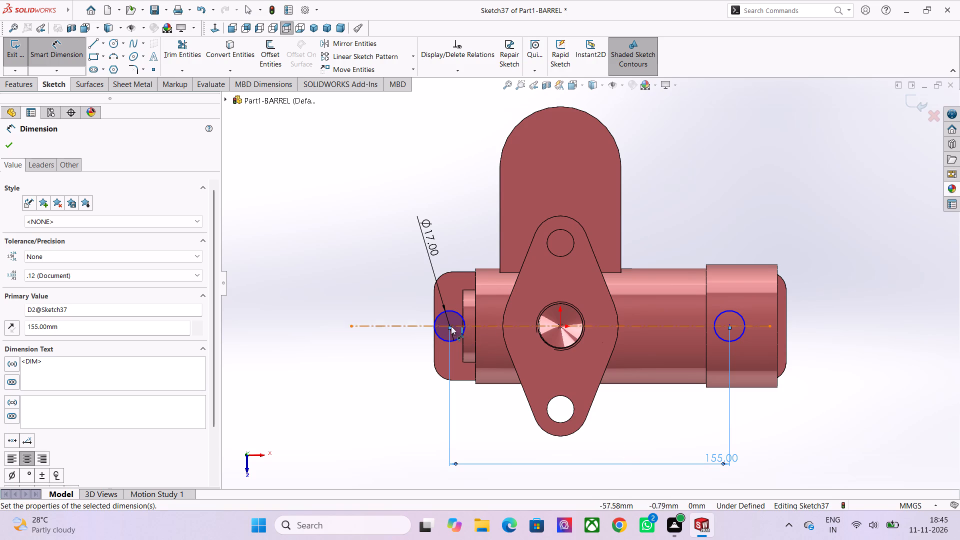
Dimension the circle centre nearest the barrel's small stepped end 20 mm from the base plate's adjacent short edge.
scroll(446, 321, up, 4)
click(452, 284)
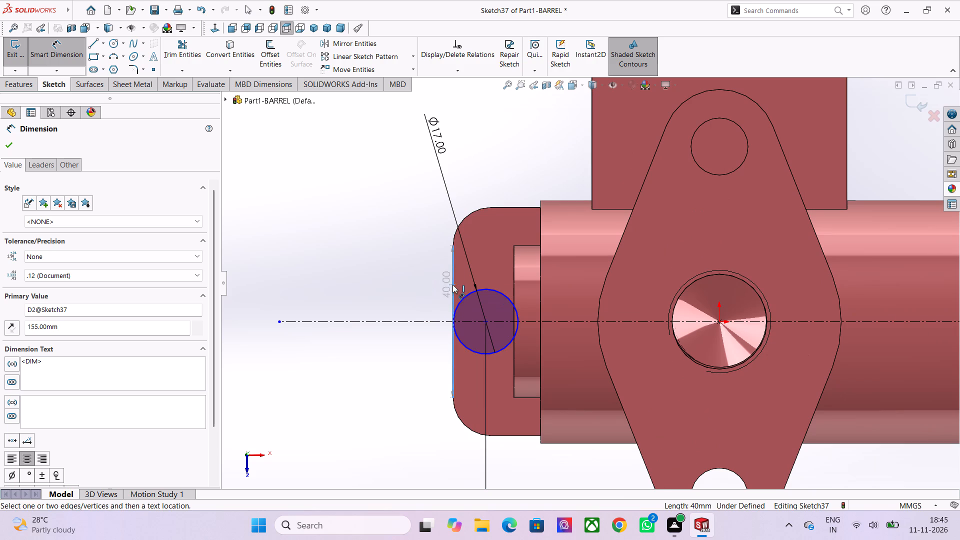
click(485, 322)
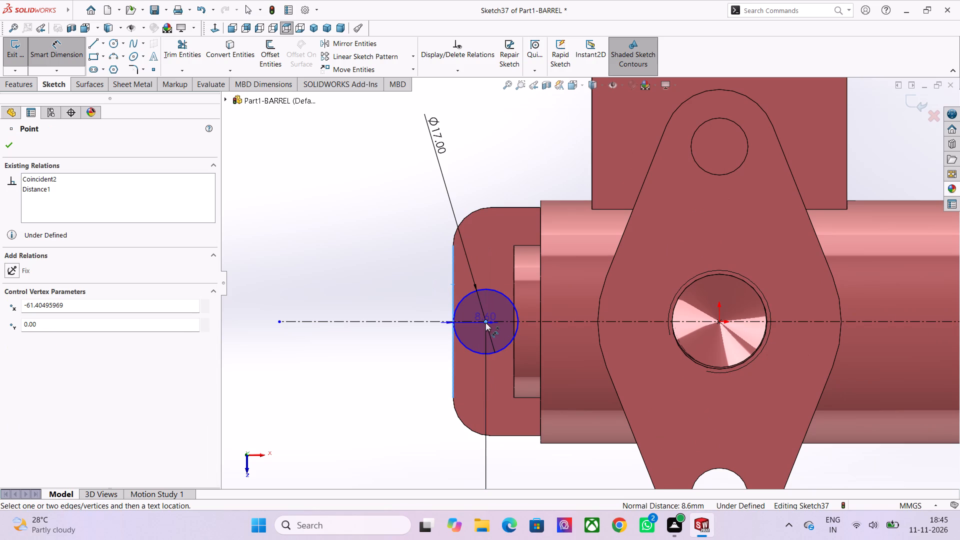
click(493, 160)
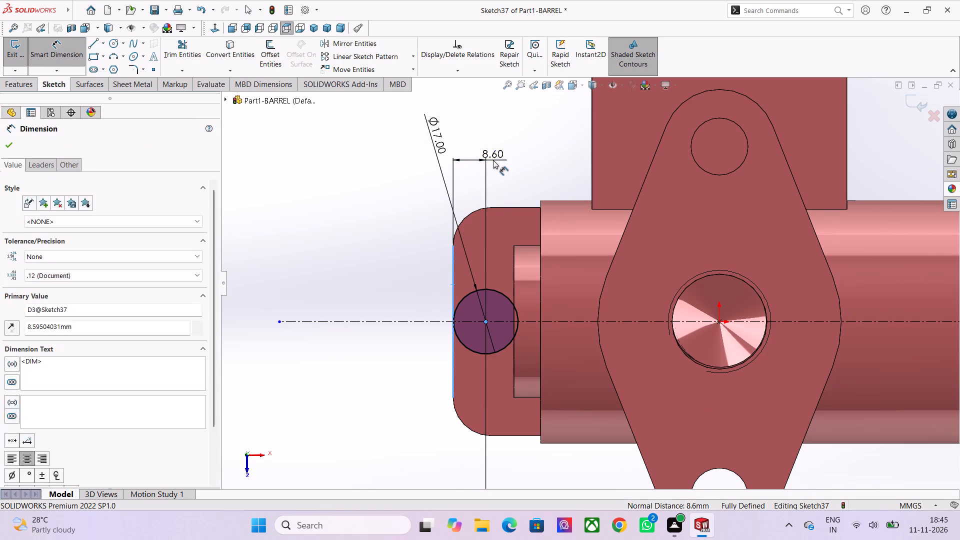
text(20)
key(Return)
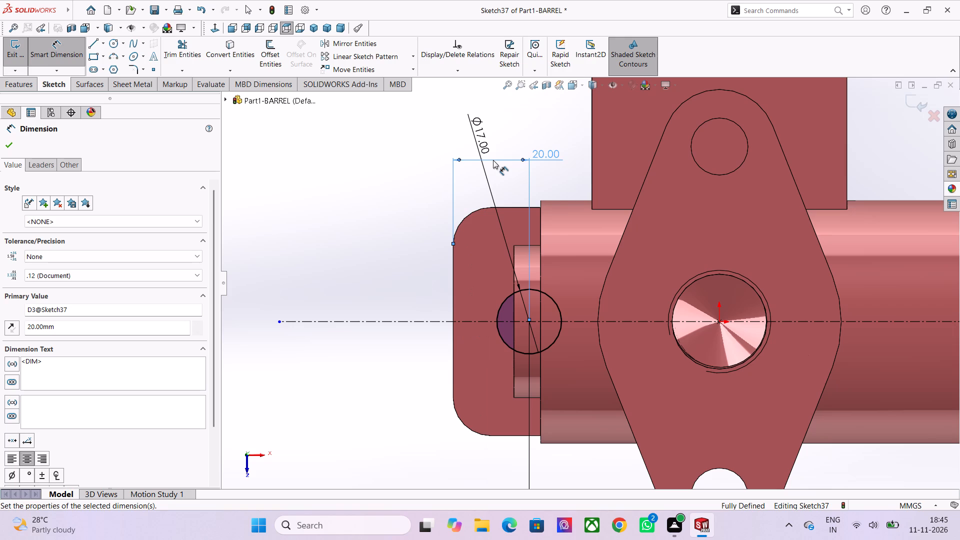
Cut the two 17 mm circles down through the base plate with an Extruded Cut set to Through All.
scroll(715, 229, down, 1)
scroll(791, 345, down, 2)
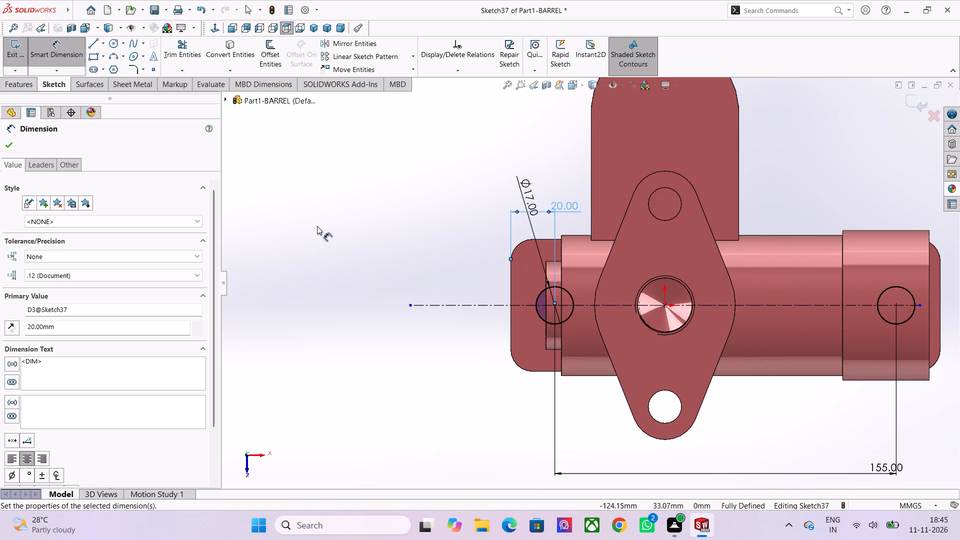
scroll(545, 279, down, 1)
middle_drag(477, 377, 467, 305)
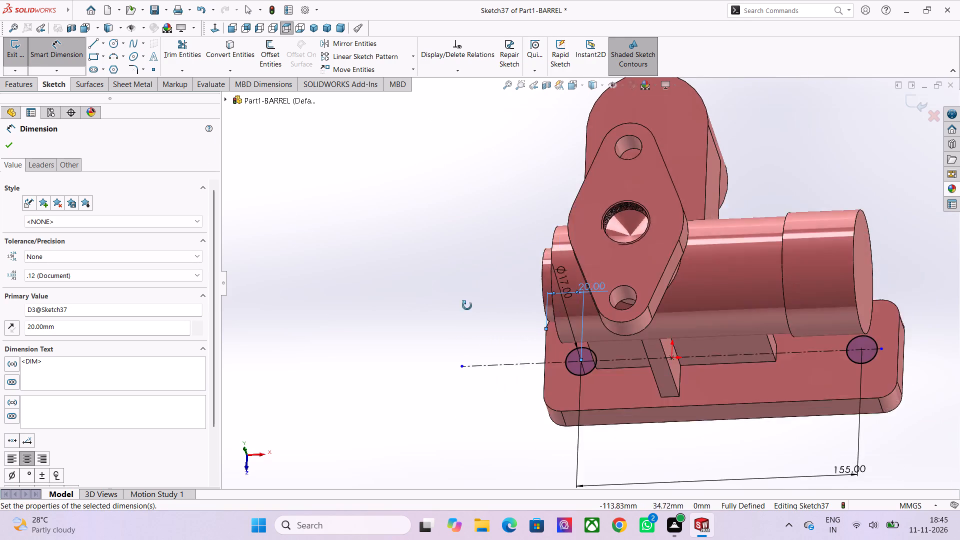
middle_drag(467, 305, 488, 250)
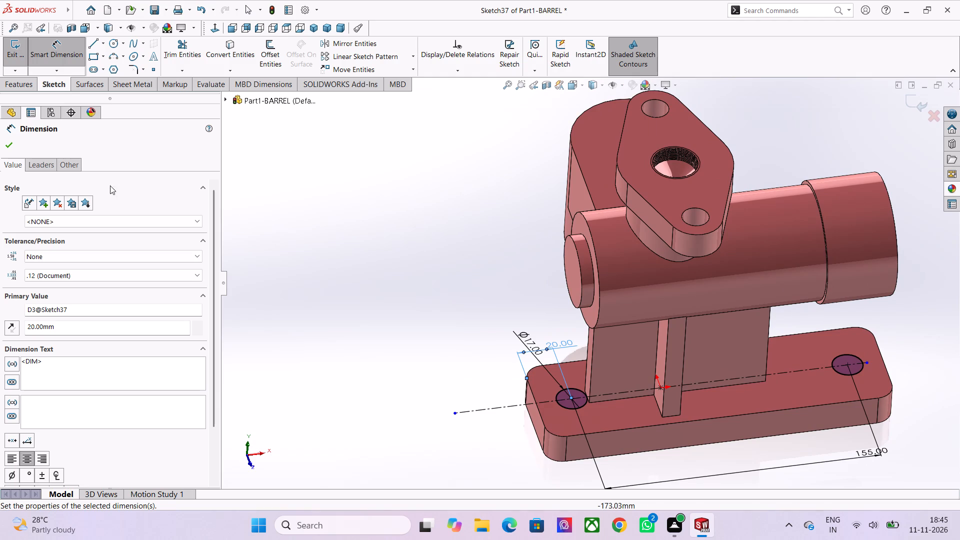
click(21, 57)
click(172, 60)
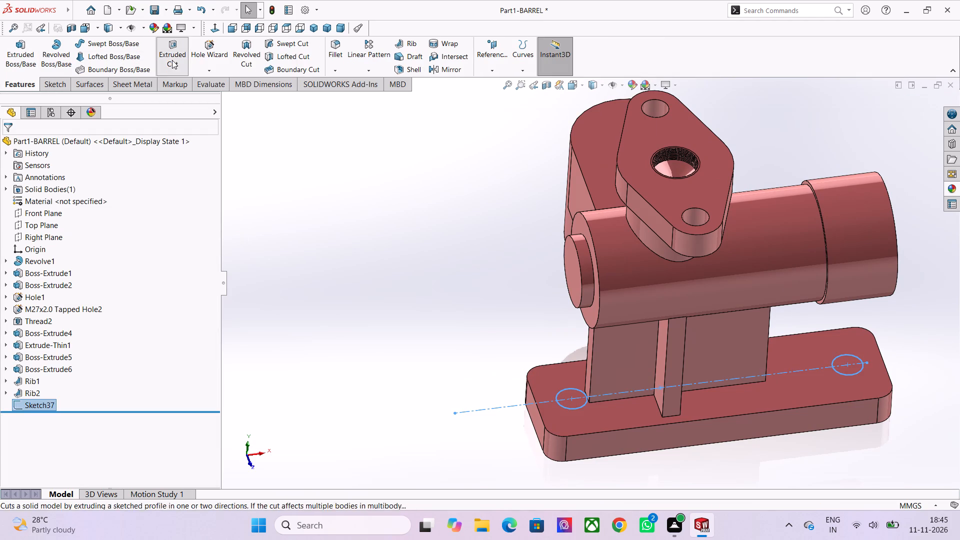
scroll(302, 211, down, 2)
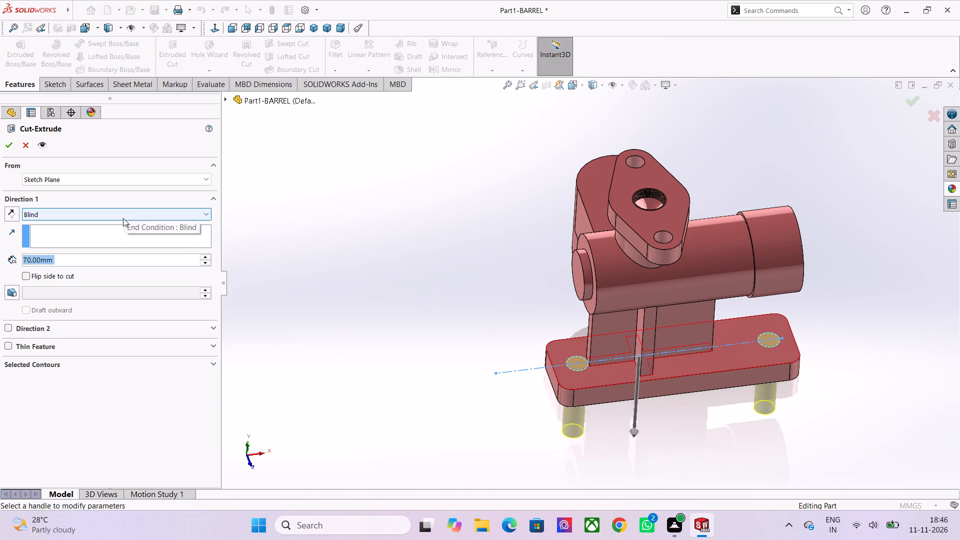
click(108, 259)
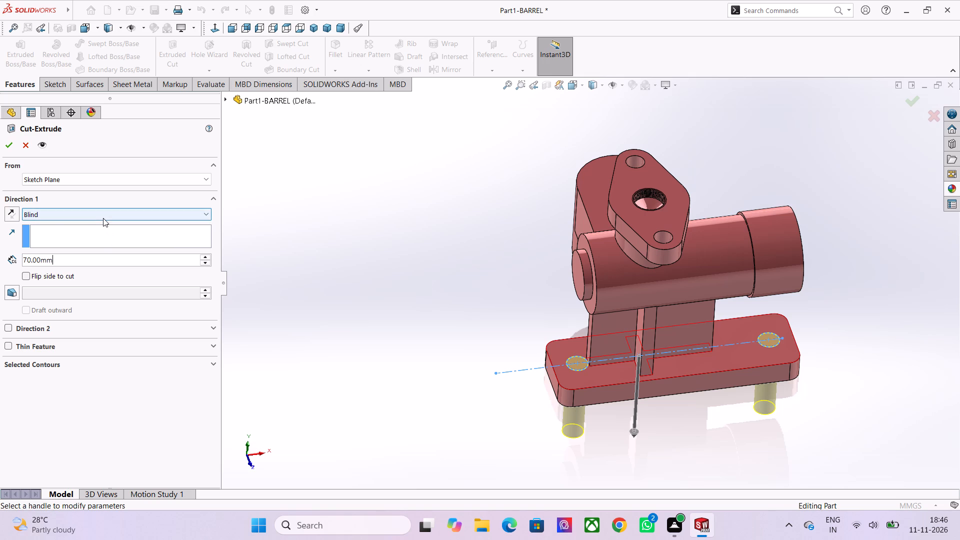
click(103, 218)
click(100, 236)
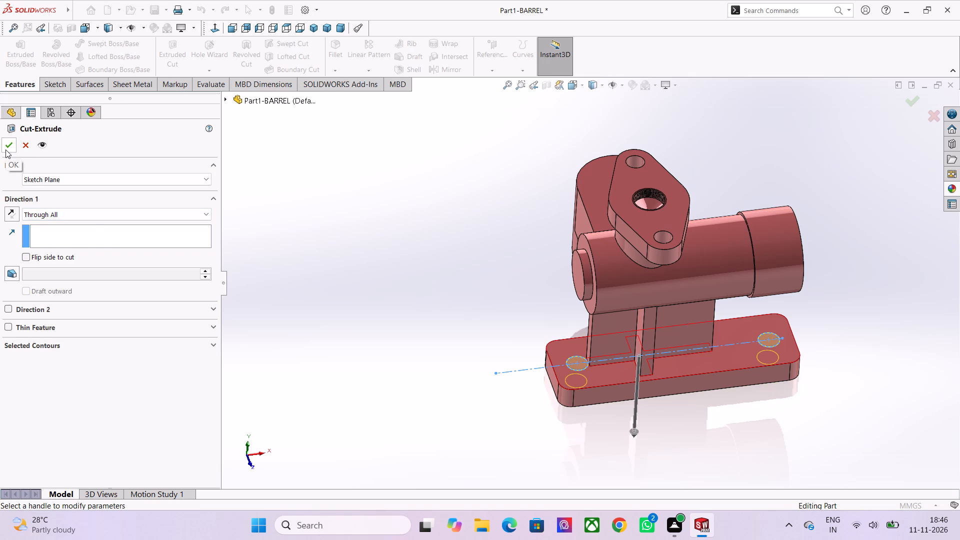
click(463, 278)
Examine the base plate's mounting holes, the upright web and the ribs under the barrel from several sides.
middle_drag(543, 328, 539, 336)
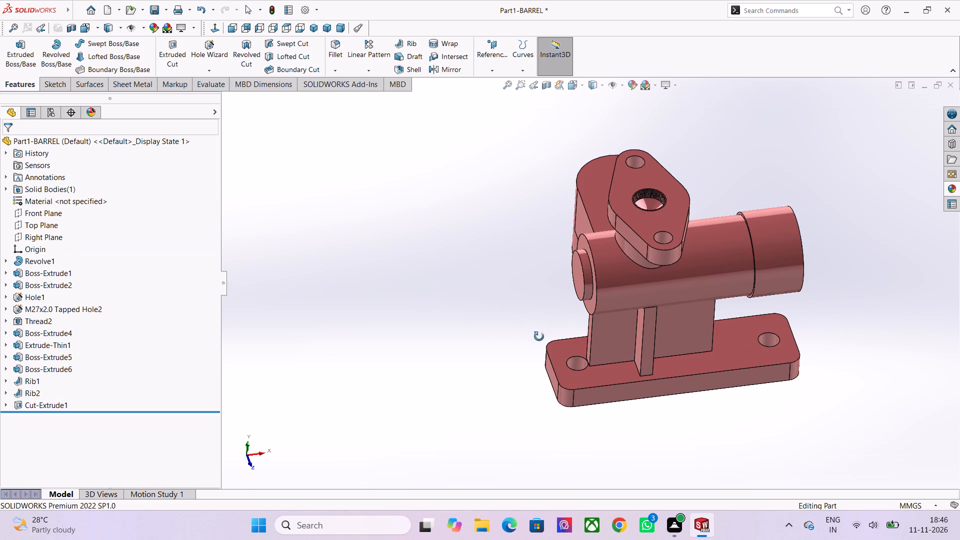
middle_drag(539, 336, 540, 367)
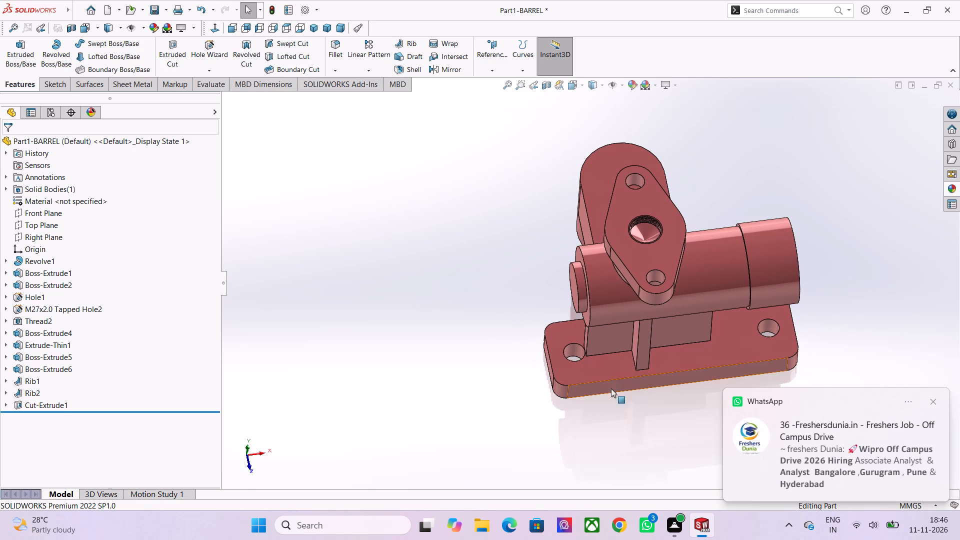
scroll(629, 326, up, 6)
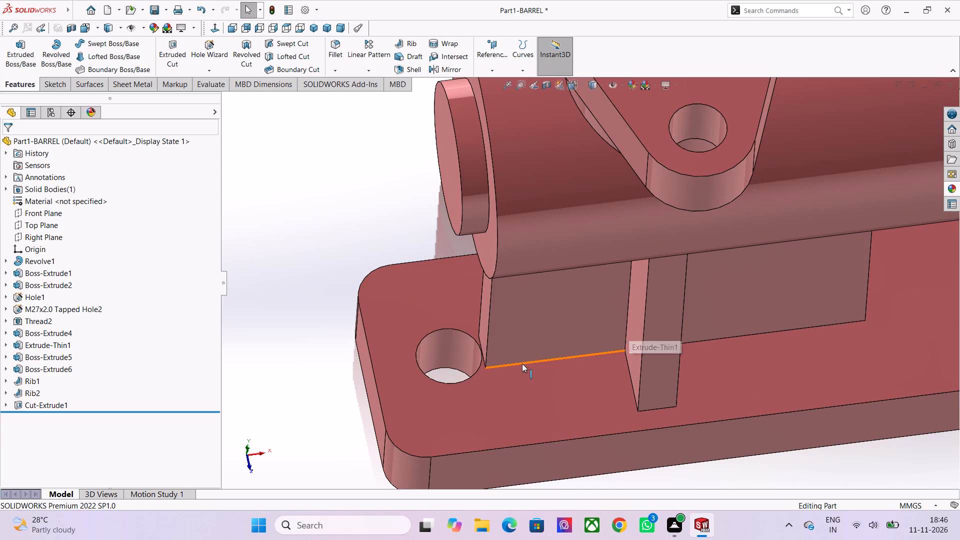
scroll(595, 483, down, 1)
scroll(730, 441, down, 2)
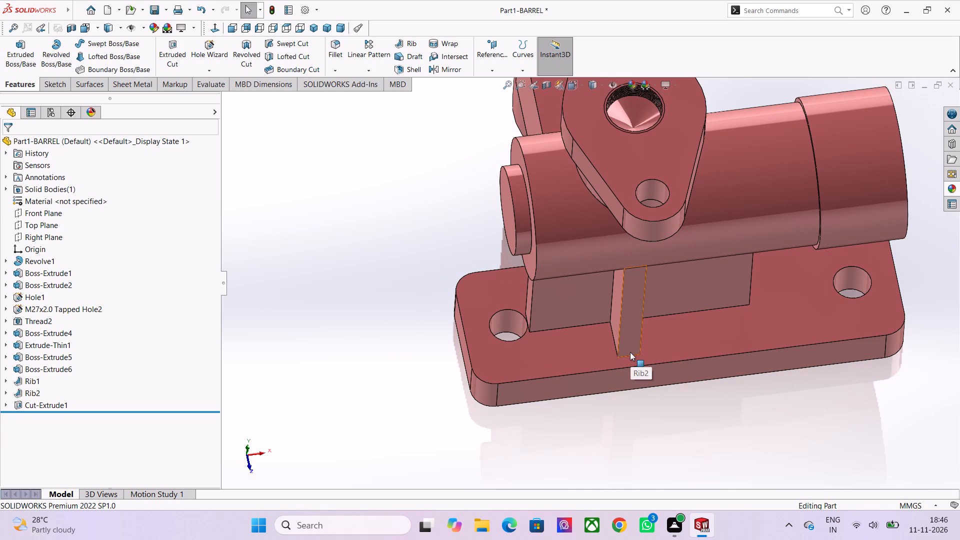
middle_drag(633, 414, 608, 348)
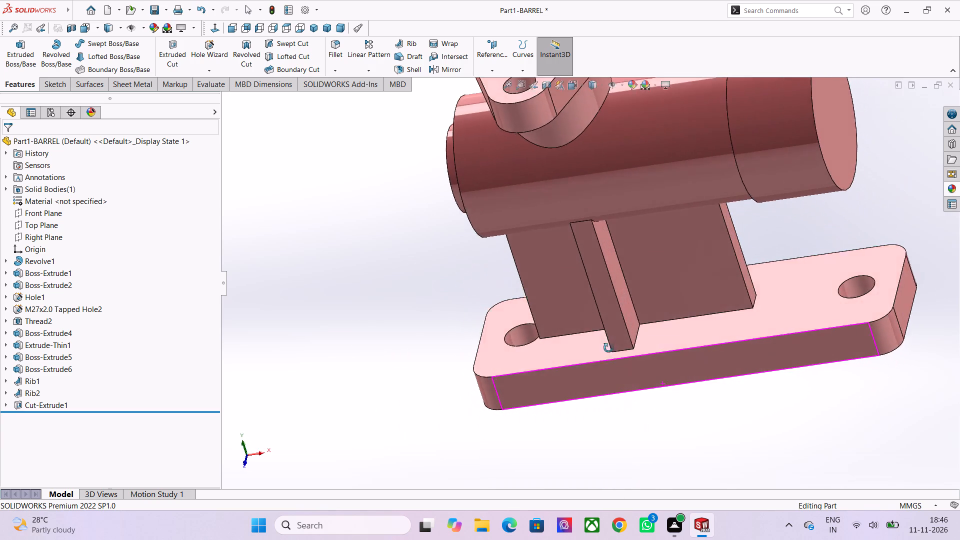
middle_drag(608, 348, 675, 362)
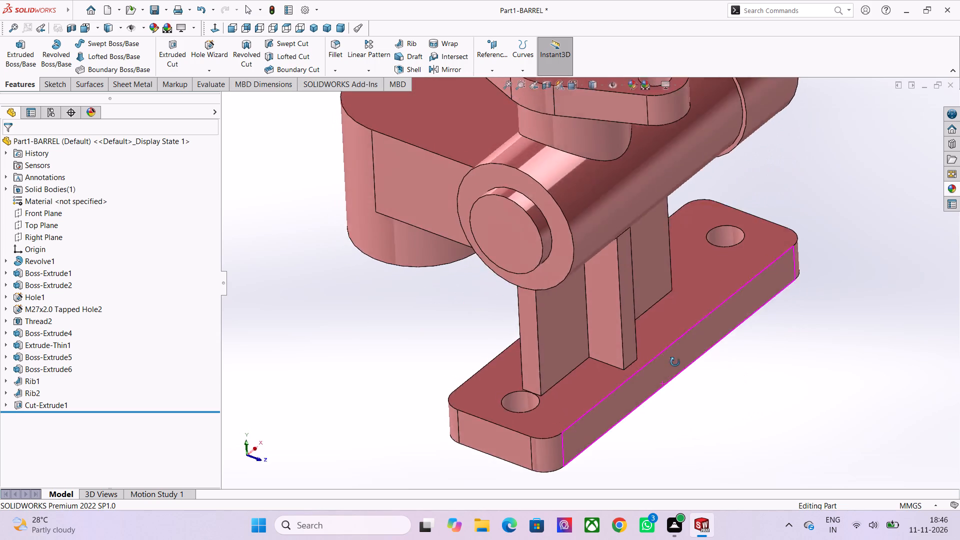
middle_drag(675, 362, 603, 301)
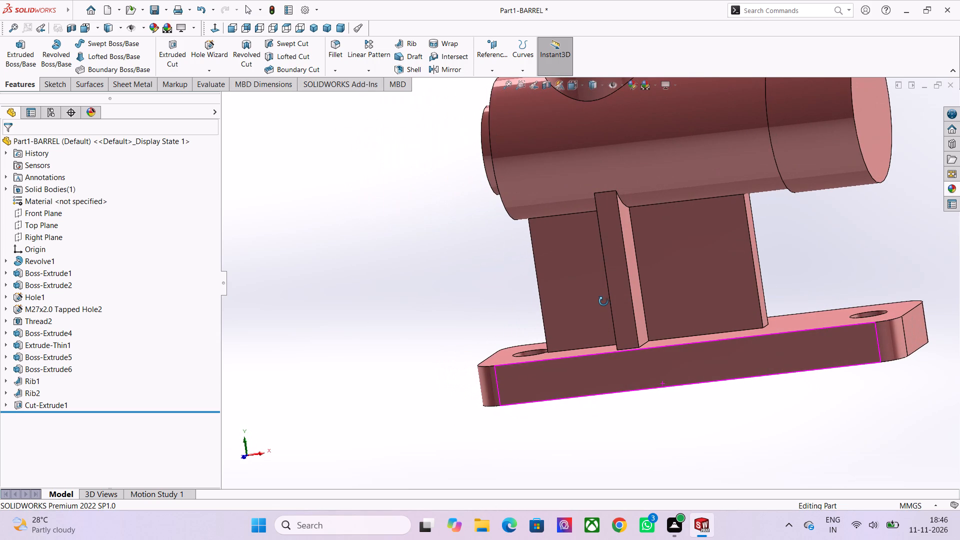
middle_drag(603, 301, 608, 347)
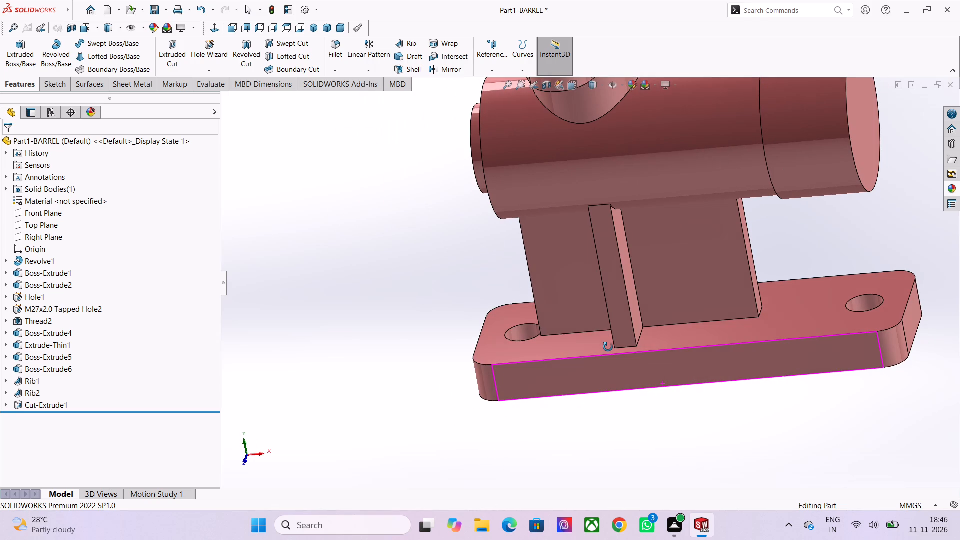
middle_drag(608, 347, 626, 340)
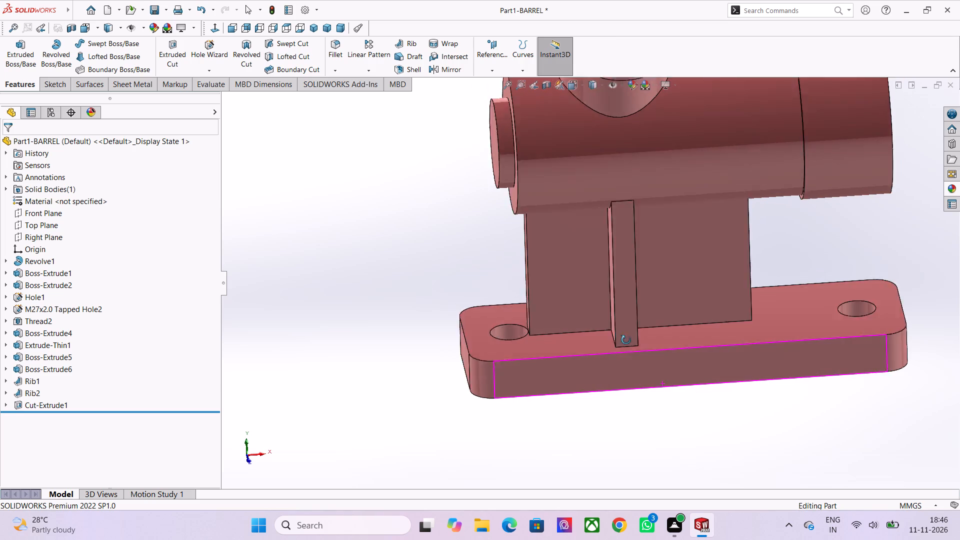
middle_drag(626, 340, 613, 331)
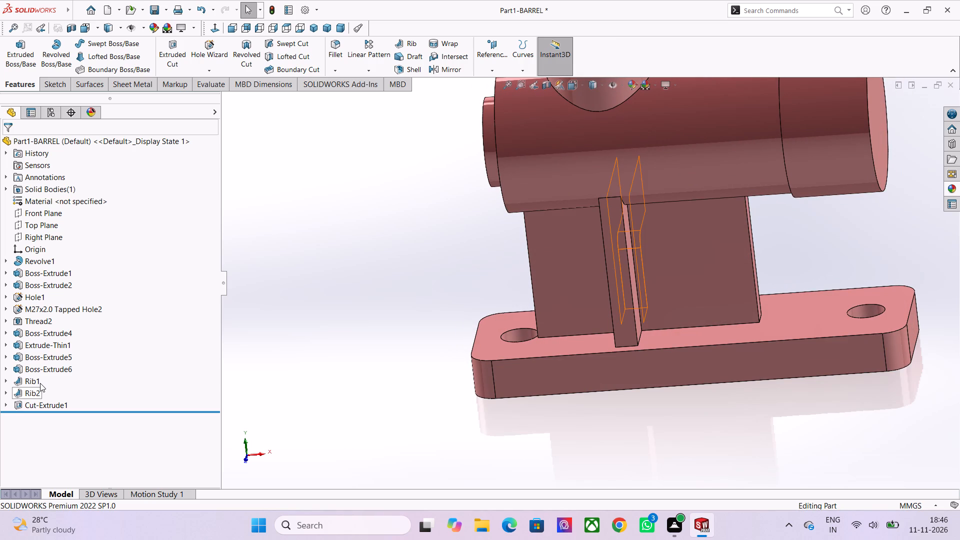
scroll(314, 318, down, 1)
middle_drag(408, 329, 449, 284)
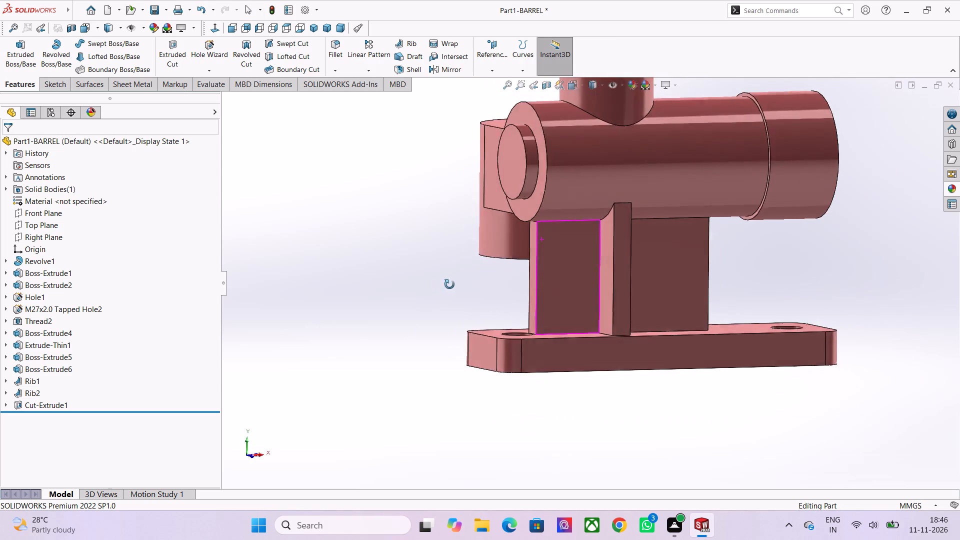
middle_drag(449, 284, 541, 301)
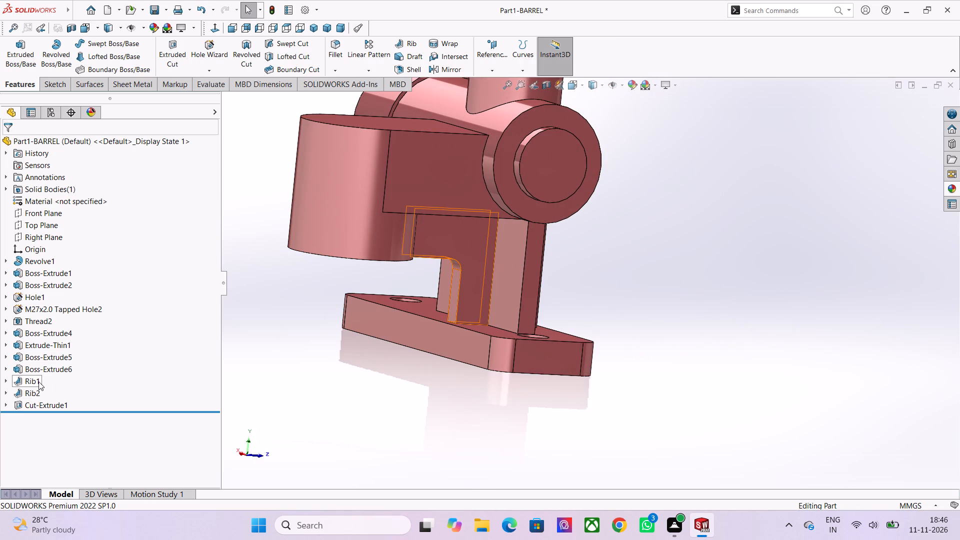
middle_drag(593, 376, 525, 380)
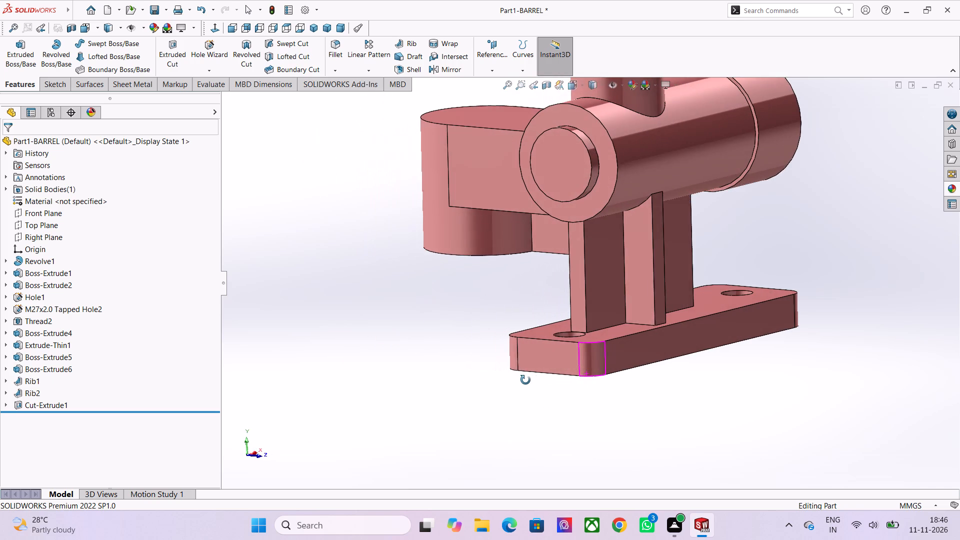
middle_drag(525, 380, 560, 375)
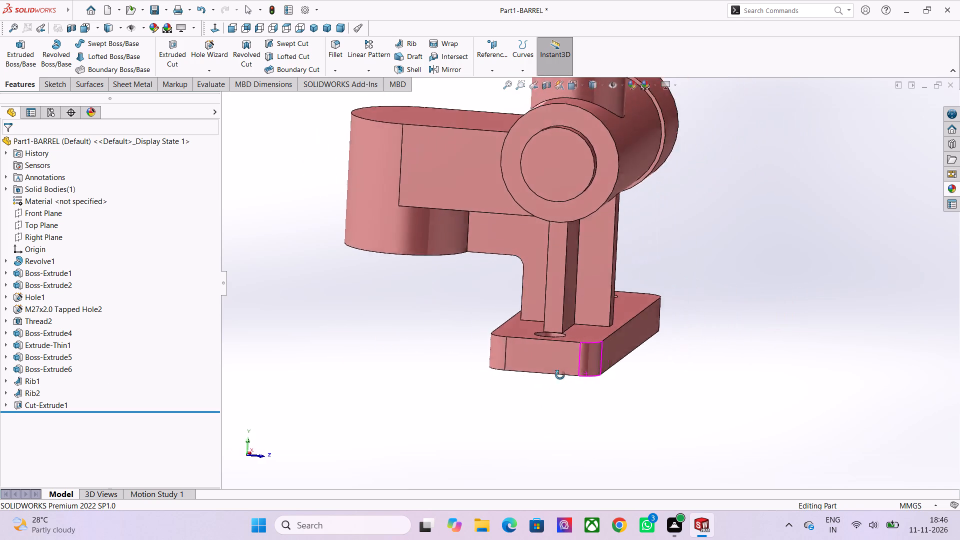
middle_drag(560, 375, 658, 372)
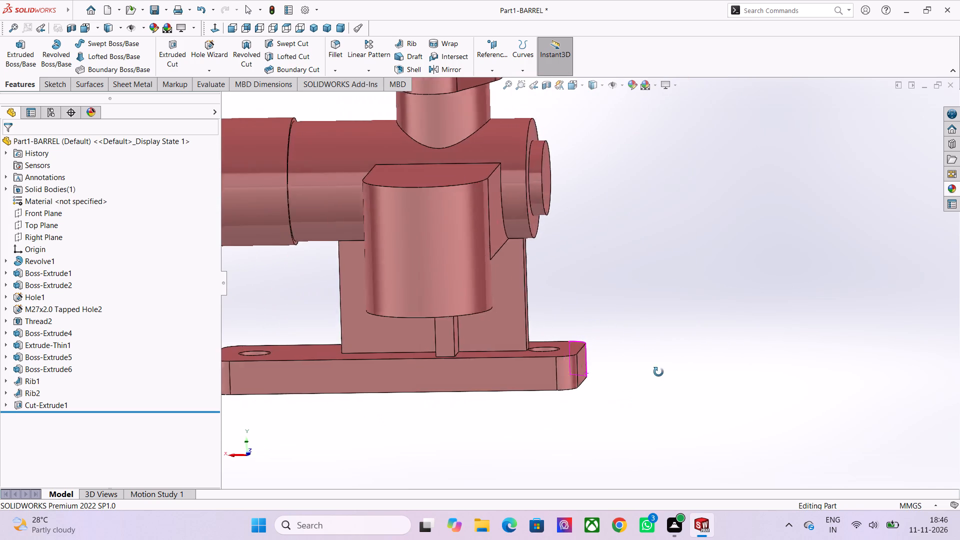
middle_drag(658, 372, 630, 368)
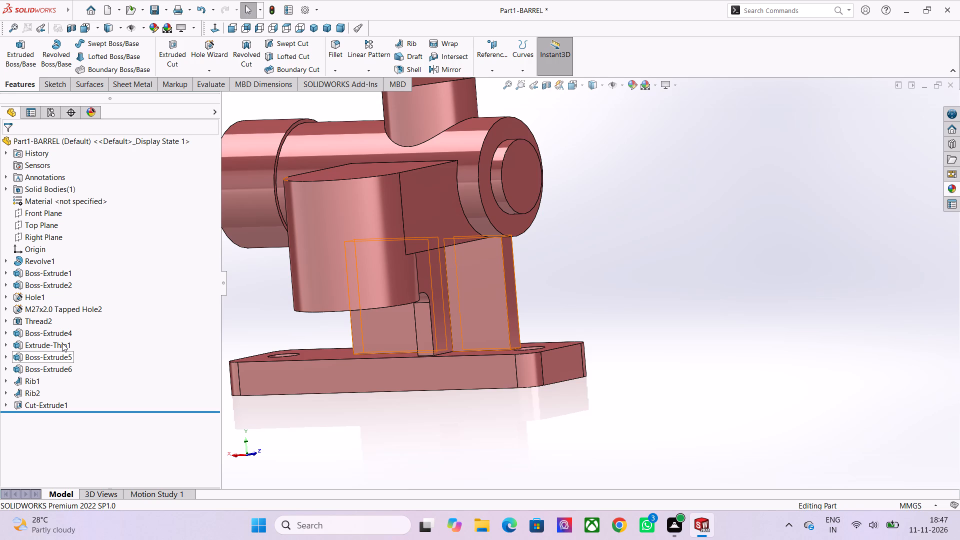
scroll(344, 389, down, 2)
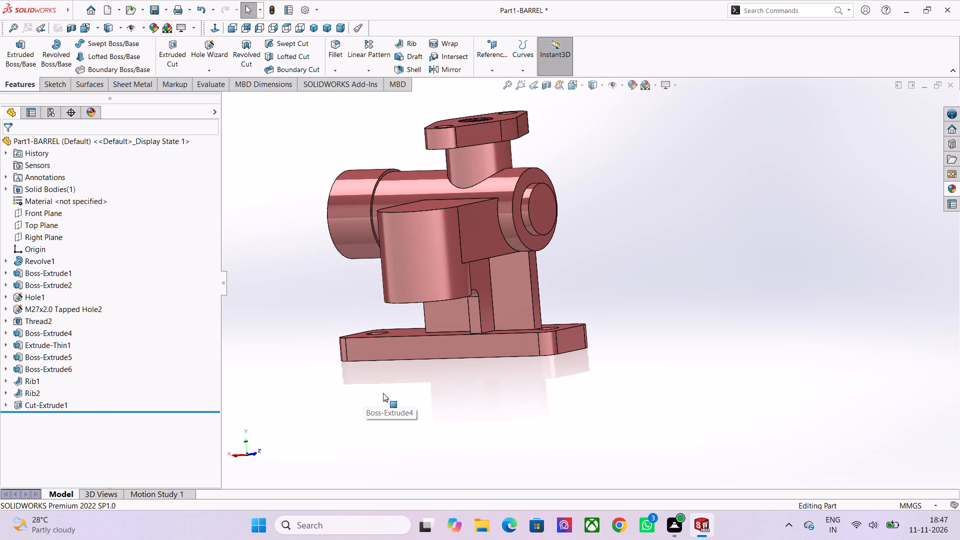
scroll(536, 391, down, 1)
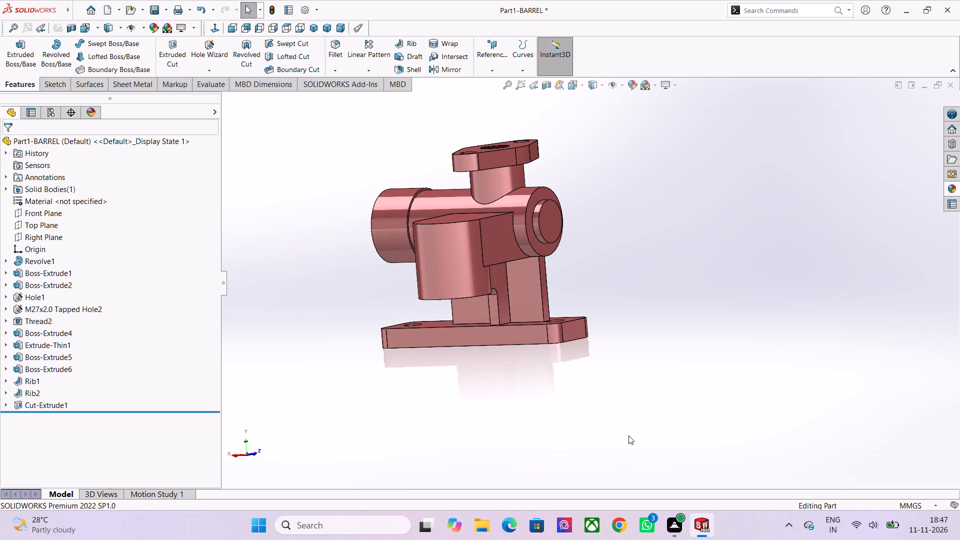
middle_drag(612, 435, 459, 484)
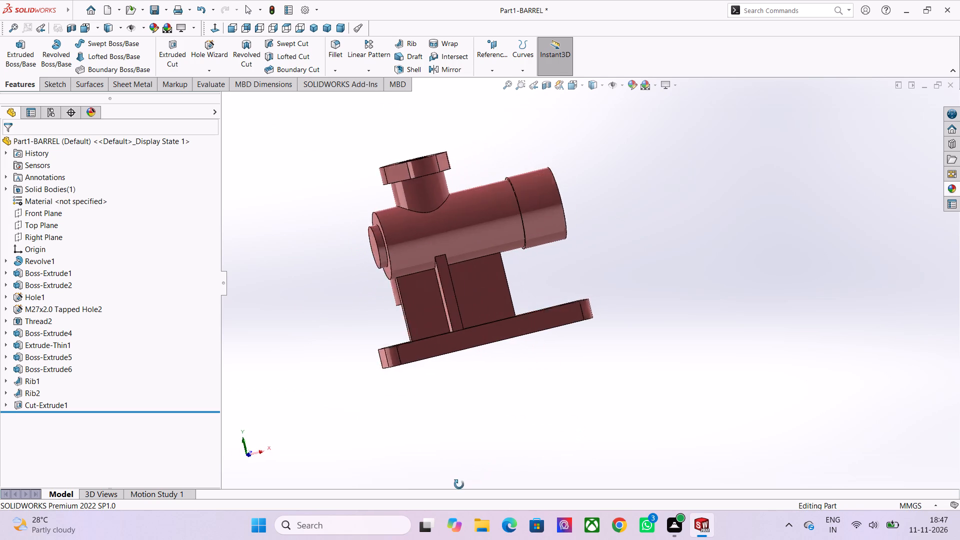
middle_drag(459, 484, 451, 512)
scroll(451, 512, up, 1)
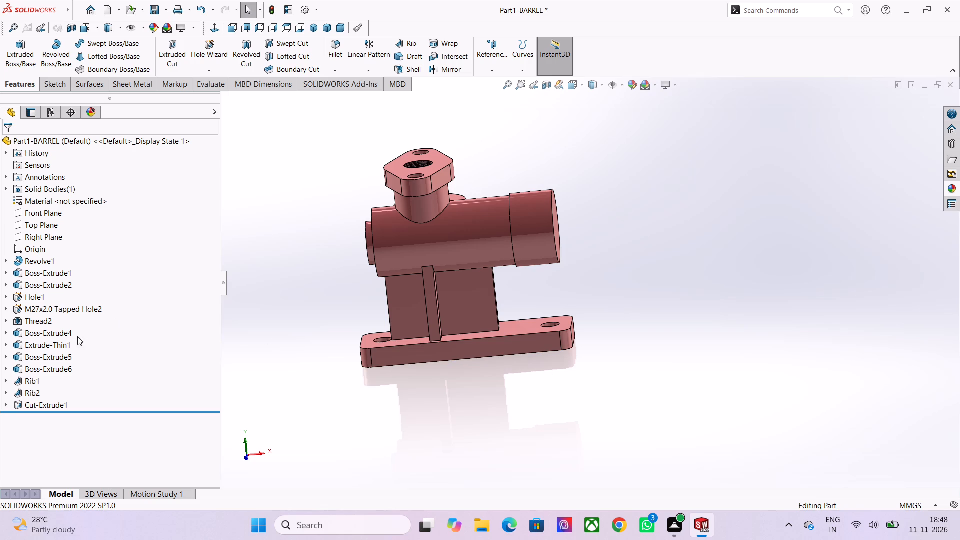
In the Extrude-Thin1 web's sketch, dimension the line's end nearest the barrel's small stepped end 20 mm from the origin.
click(5, 344)
click(39, 358)
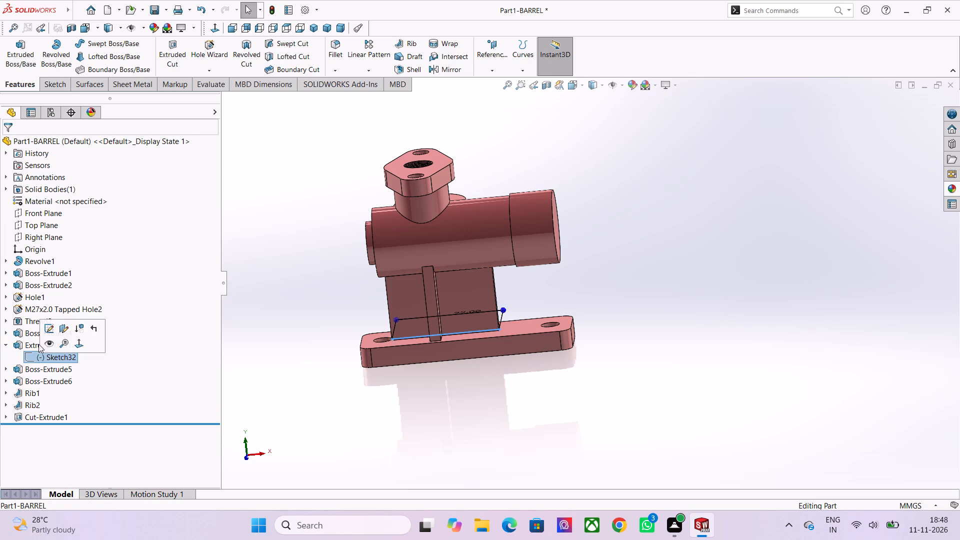
click(45, 327)
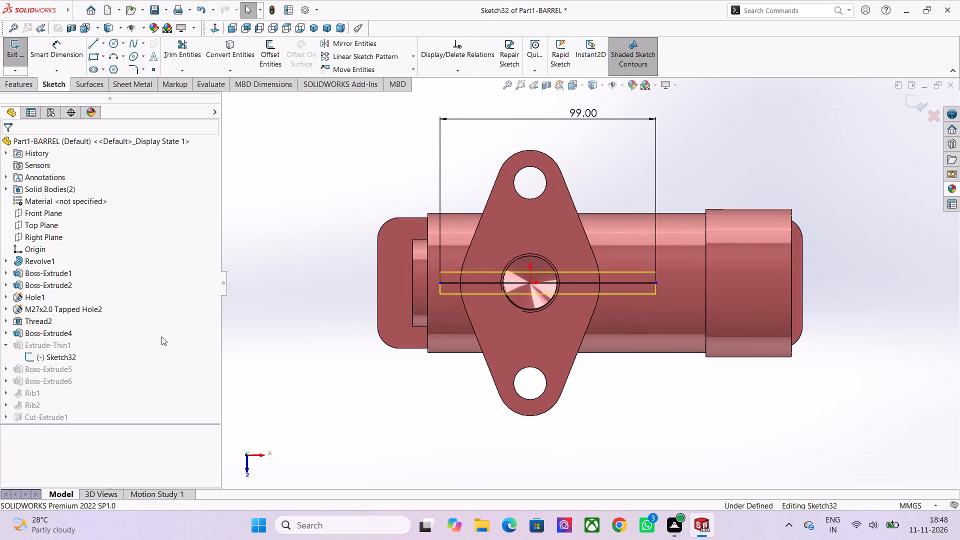
click(62, 54)
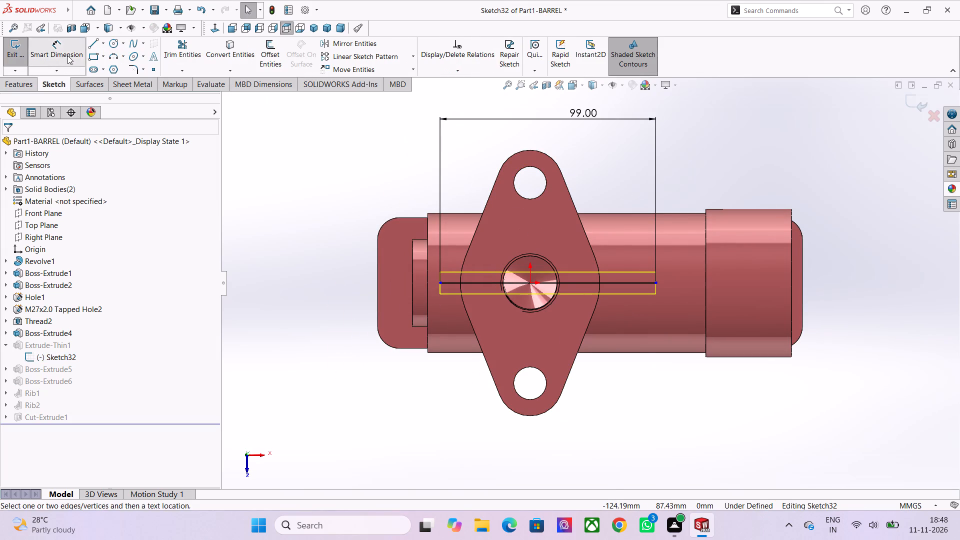
scroll(453, 303, up, 2)
click(449, 270)
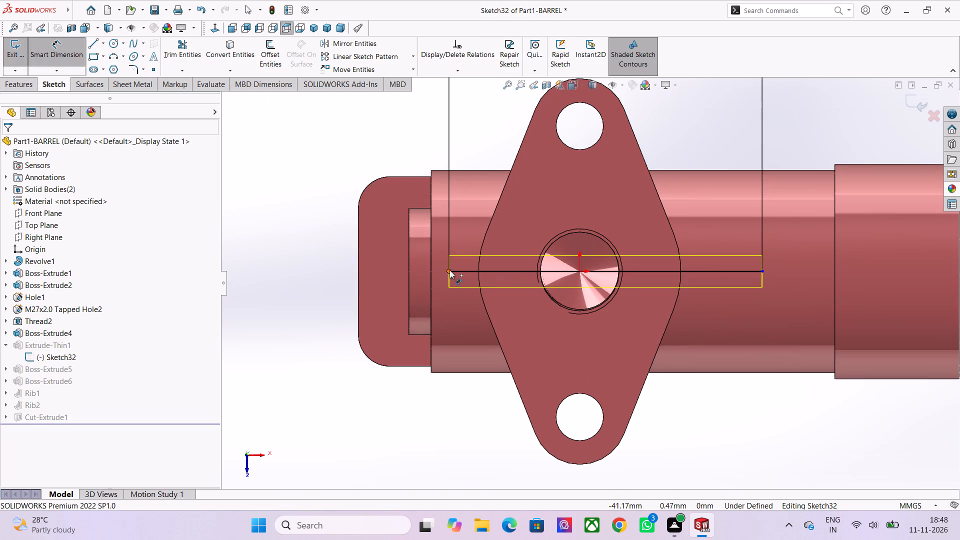
ctrl+click(578, 272)
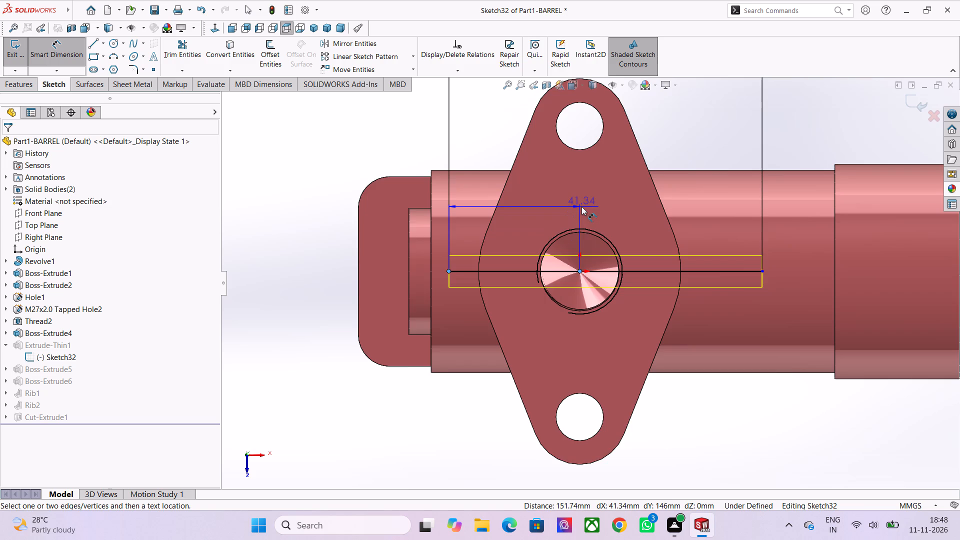
scroll(581, 206, down, 2)
click(589, 132)
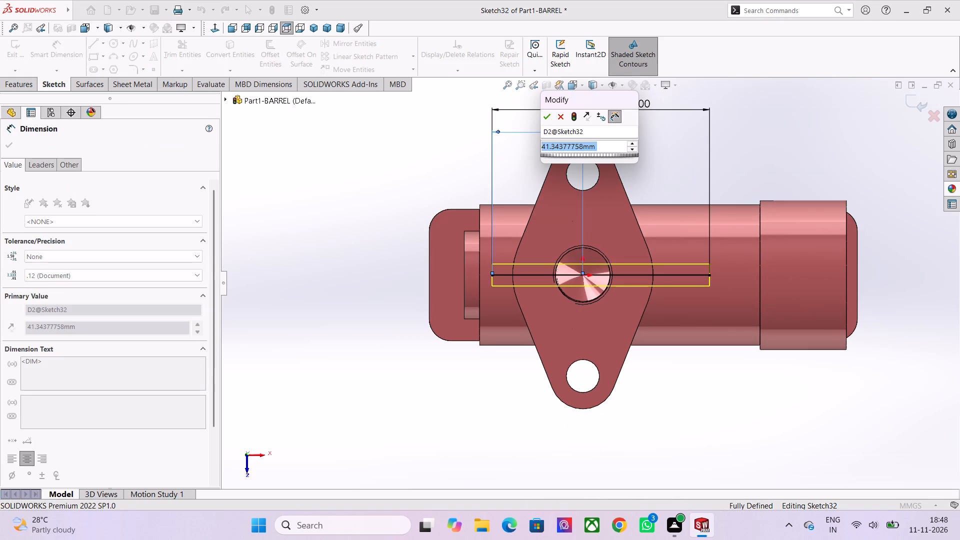
text(20)
key(Return)
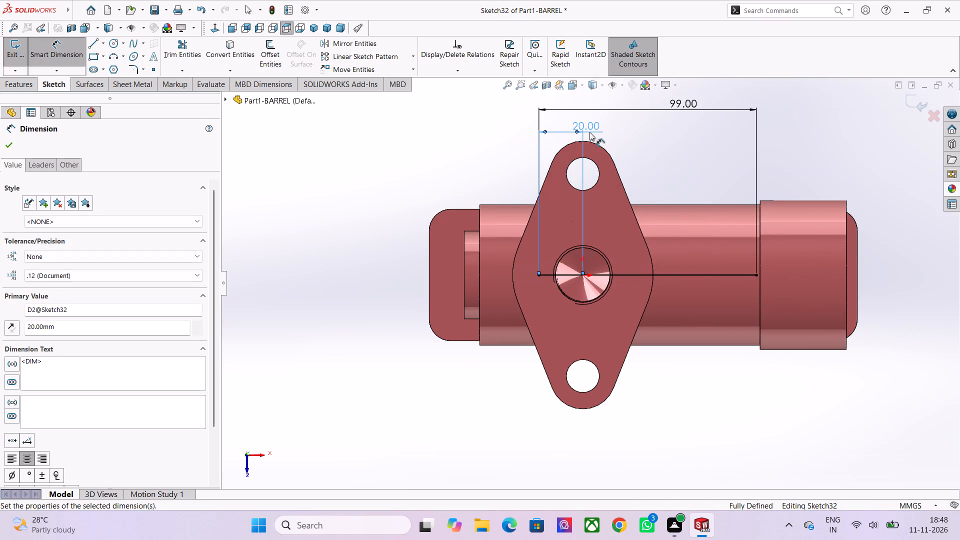
click(14, 146)
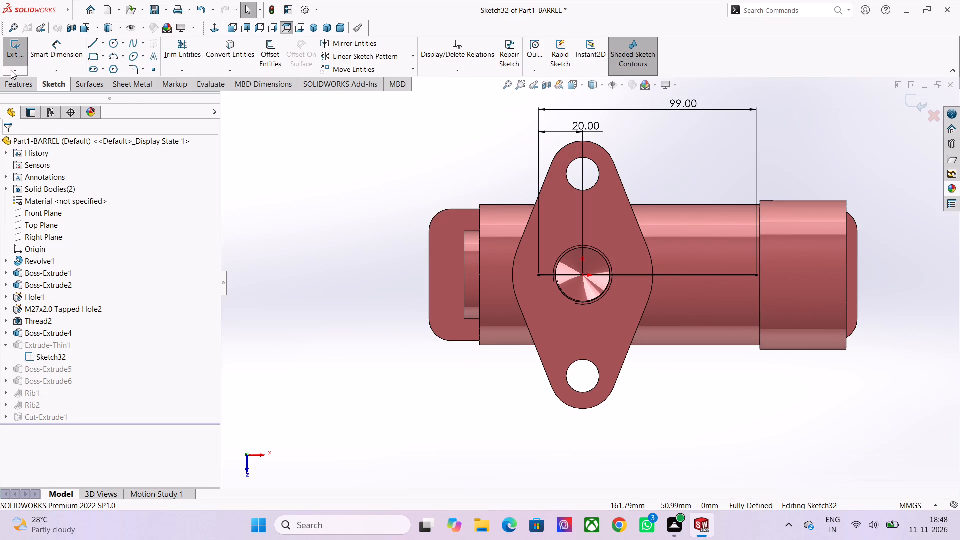
Exit the Extrude-Thin1 web's sketch to rebuild the part with its dimensioned position, and save the part.
click(14, 56)
scroll(847, 323, down, 1)
scroll(615, 454, down, 1)
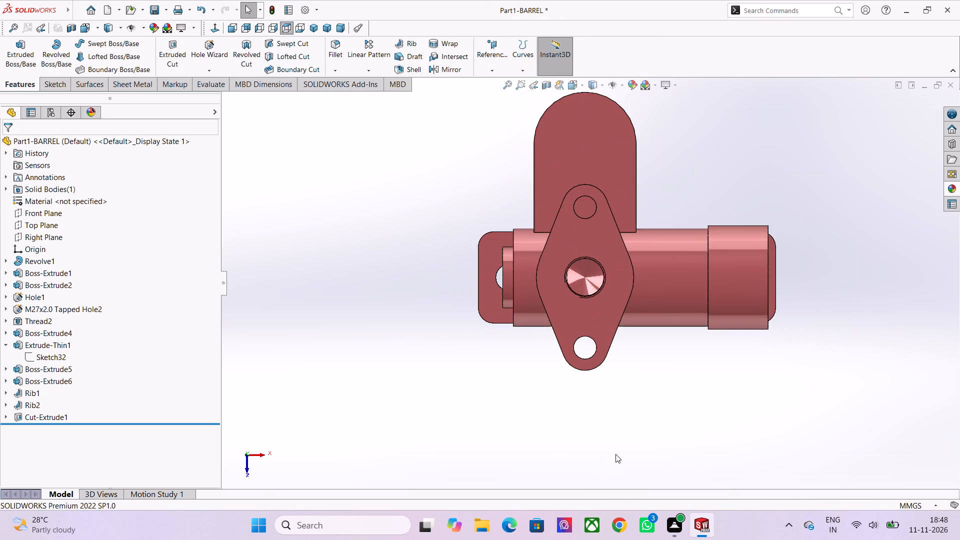
middle_drag(614, 451, 608, 296)
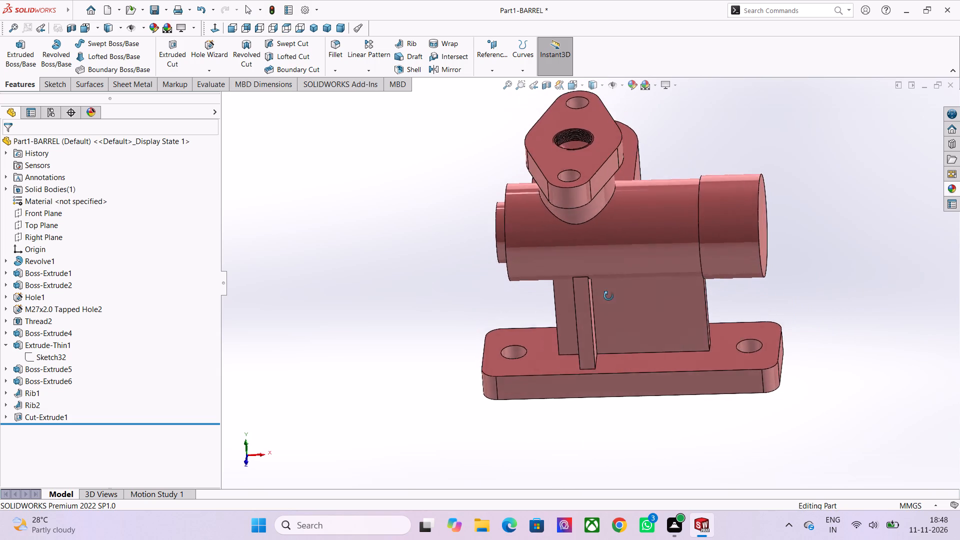
middle_drag(608, 296, 602, 245)
scroll(615, 333, down, 1)
key(ctrl+s)
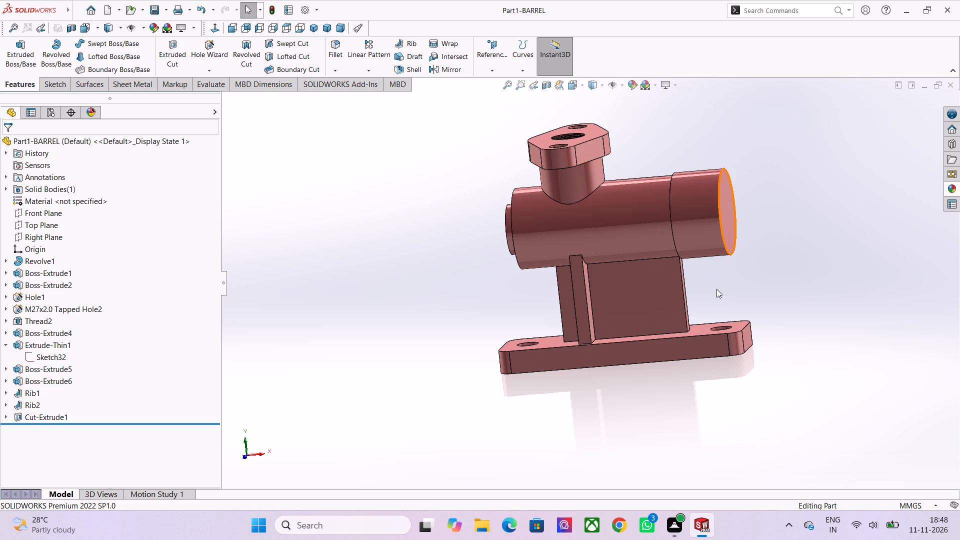
Examine the web, ribs, base plate holes and top flange of the barrel from several sides, including from underneath.
middle_drag(697, 408, 816, 399)
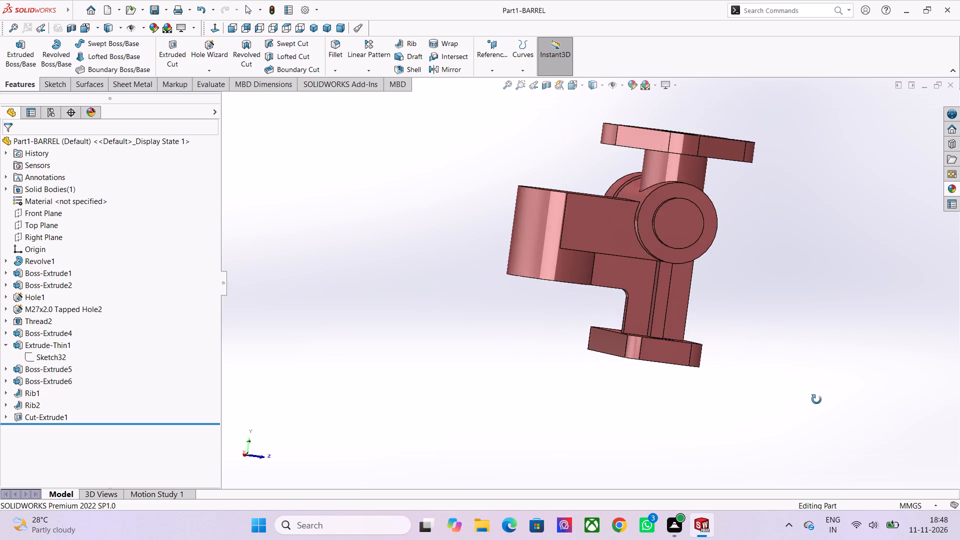
middle_drag(816, 399, 743, 404)
scroll(743, 404, up, 2)
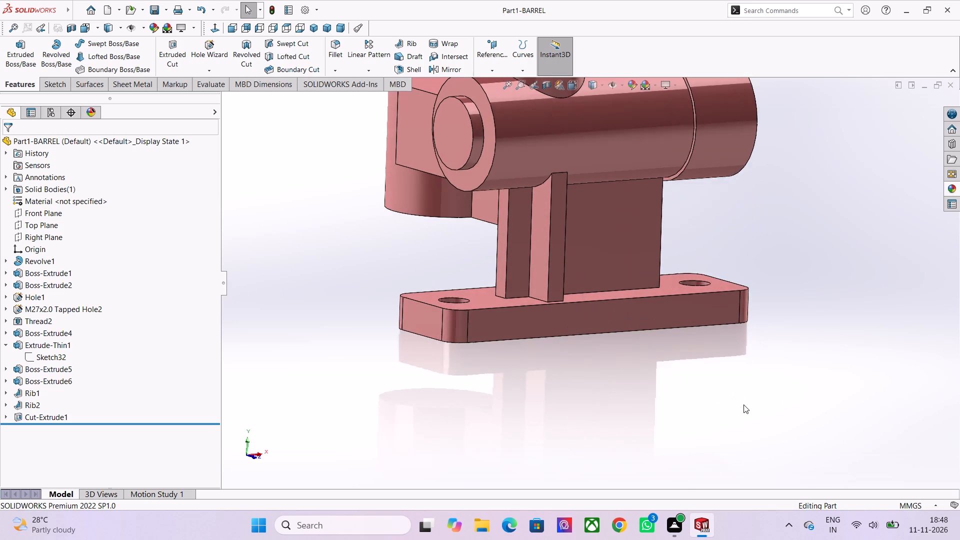
scroll(743, 404, down, 2)
middle_click(576, 407)
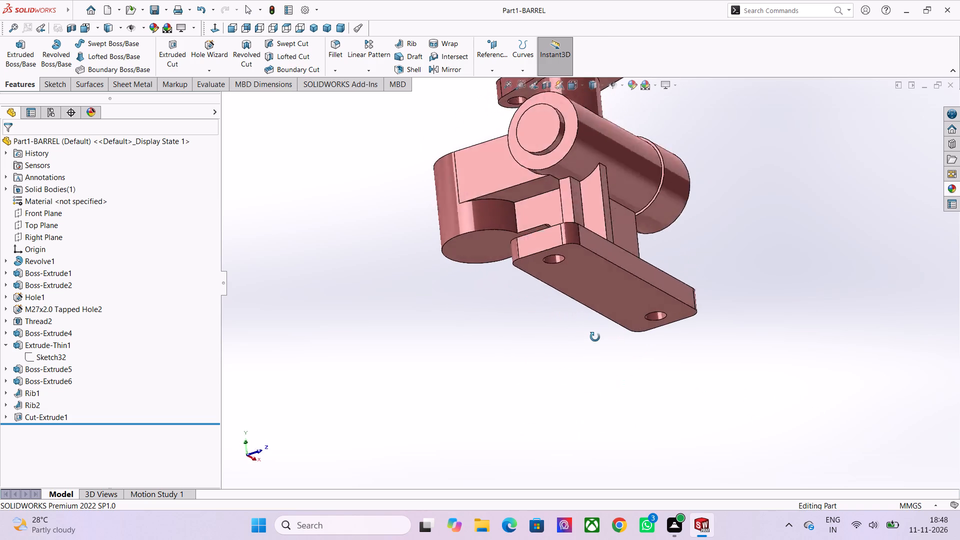
scroll(577, 403, down, 2)
scroll(697, 235, up, 1)
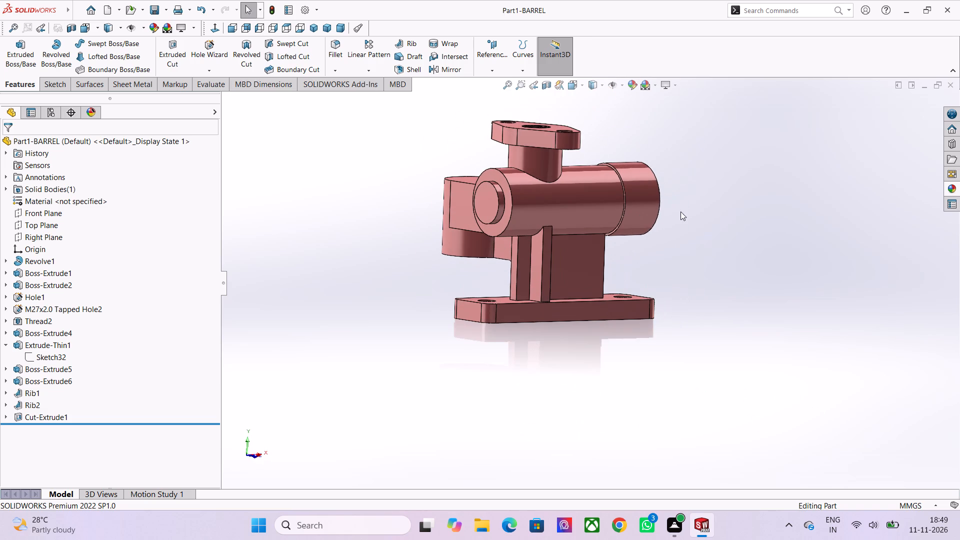
scroll(594, 140, down, 1)
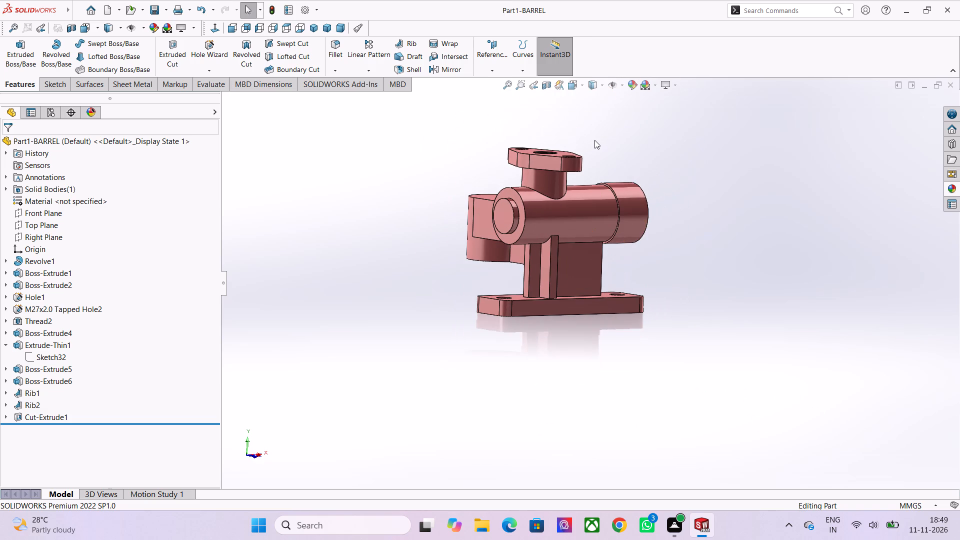
middle_drag(594, 140, 566, 243)
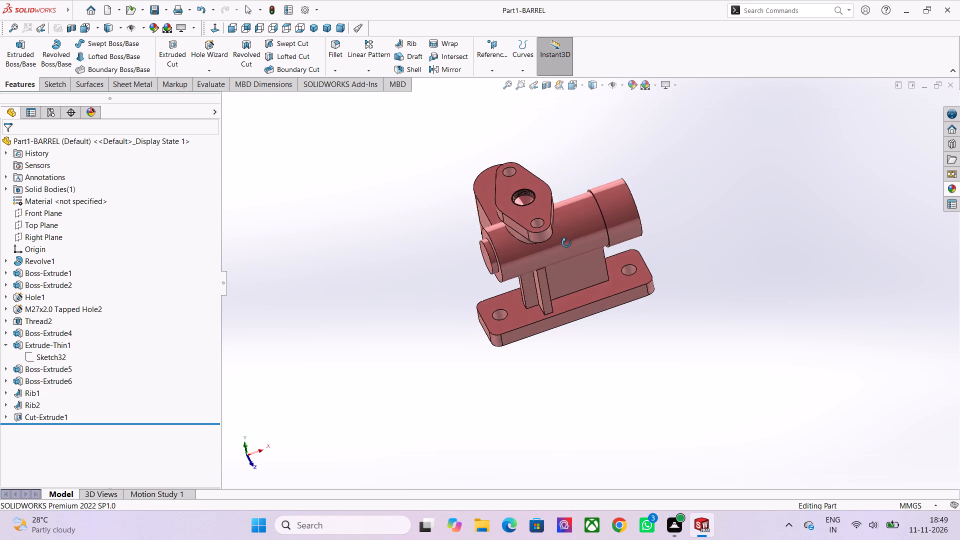
middle_drag(566, 243, 565, 243)
scroll(583, 295, up, 2)
scroll(610, 375, down, 1)
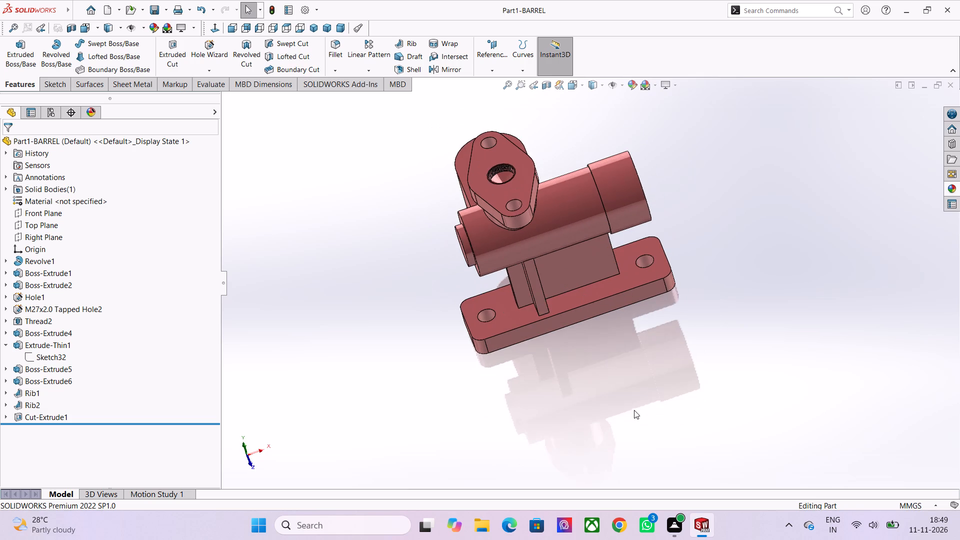
scroll(634, 410, down, 1)
middle_drag(630, 406, 607, 325)
scroll(607, 325, down, 1)
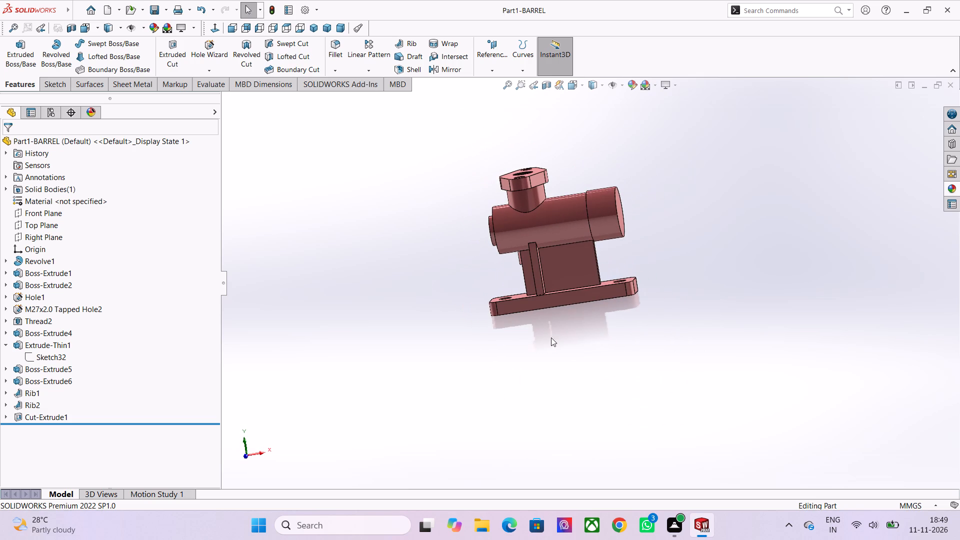
middle_drag(516, 338, 545, 328)
middle_click(545, 328)
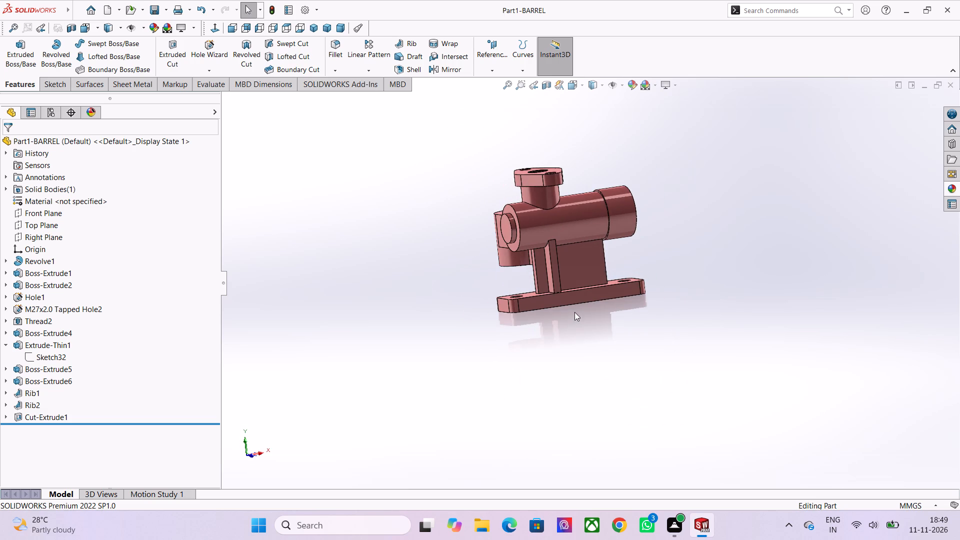
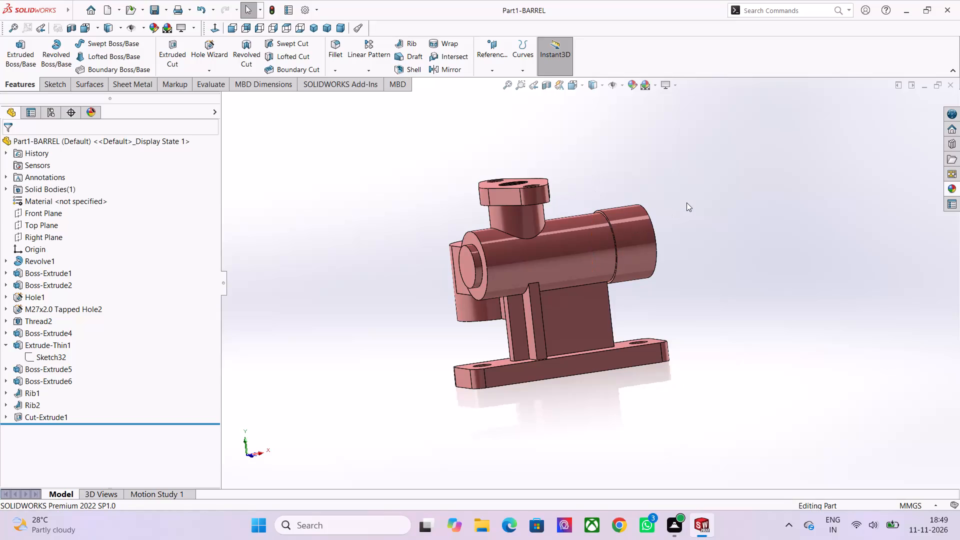
Examine the finished barrel from several sides, checking the top flange, side boss, both barrel ends, web, rib and base plate.
scroll(496, 147, up, 2)
scroll(622, 200, down, 2)
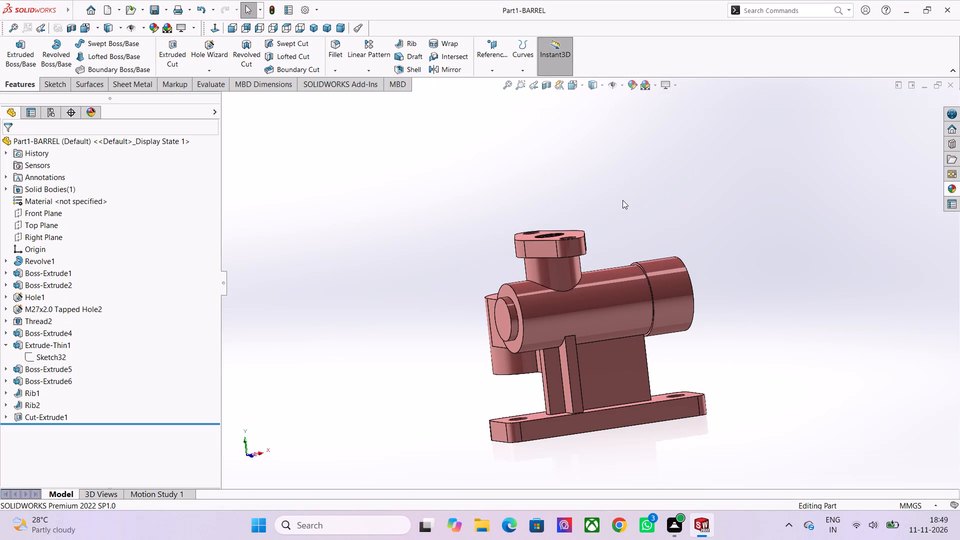
middle_drag(622, 200, 570, 256)
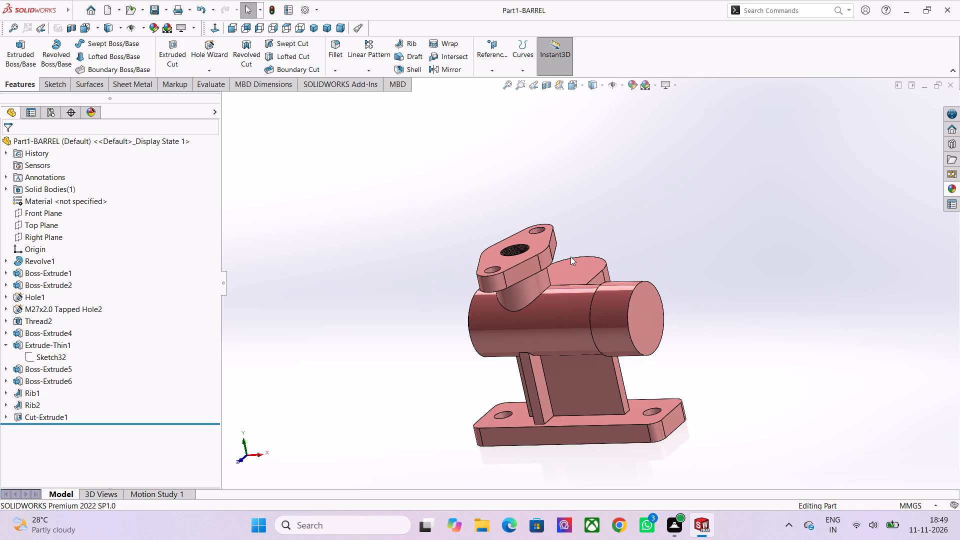
middle_drag(614, 218, 649, 194)
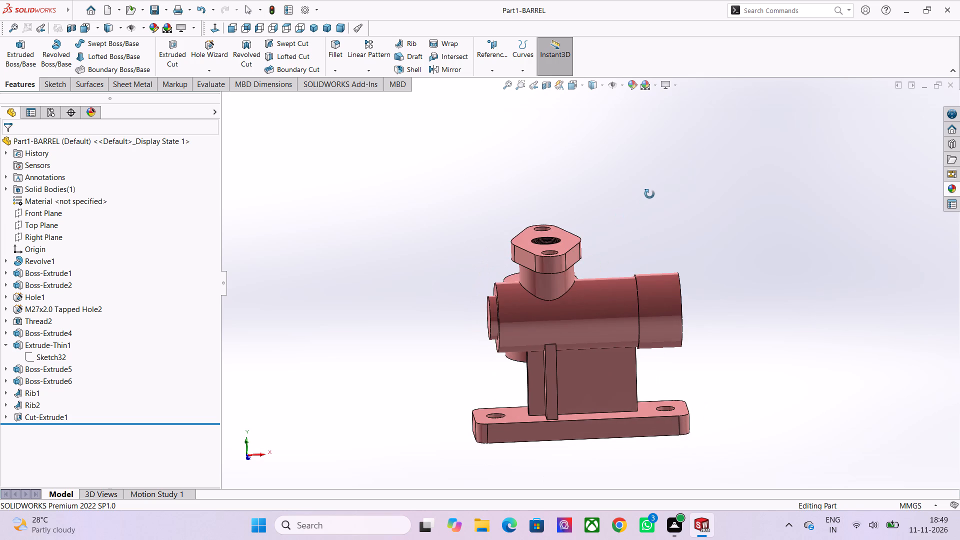
middle_drag(649, 194, 643, 193)
scroll(643, 193, up, 1)
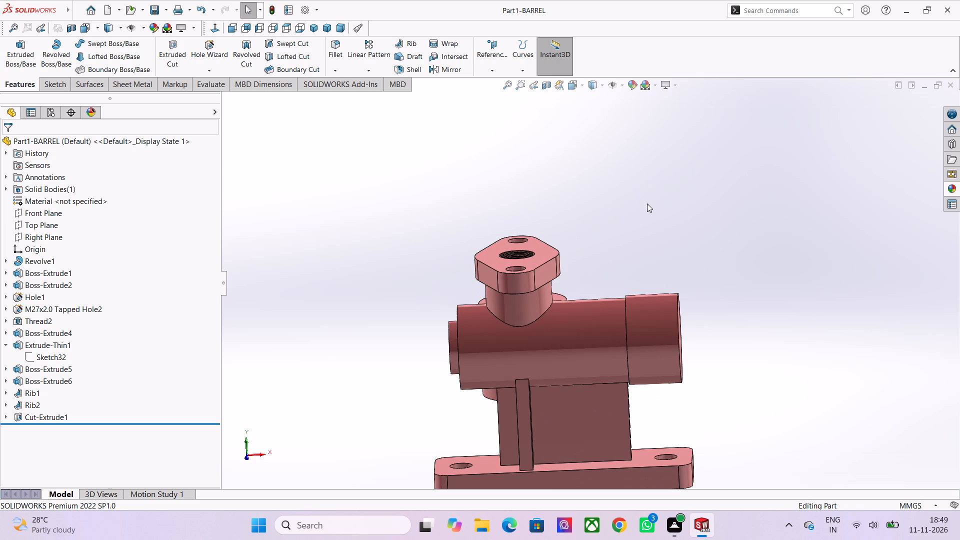
scroll(527, 383, down, 2)
scroll(534, 441, up, 1)
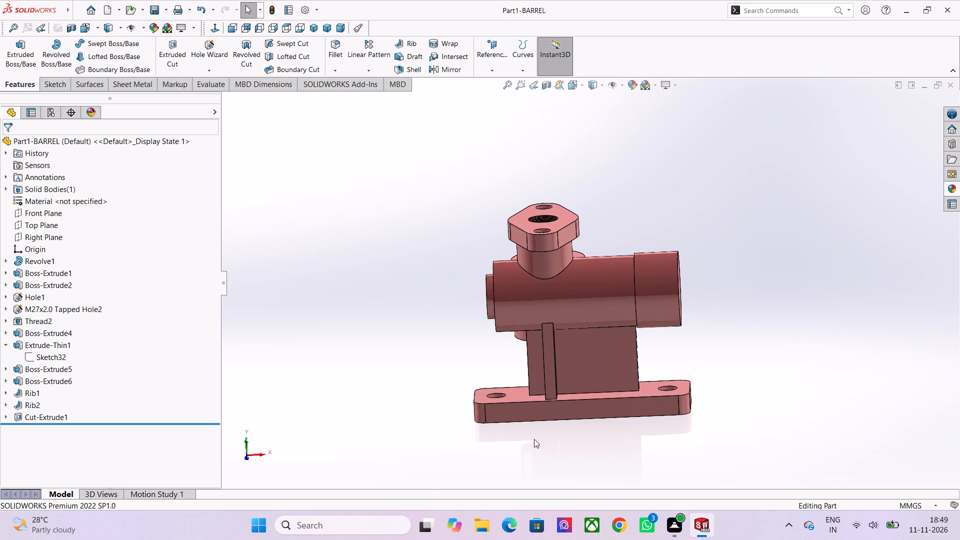
middle_drag(493, 369, 476, 332)
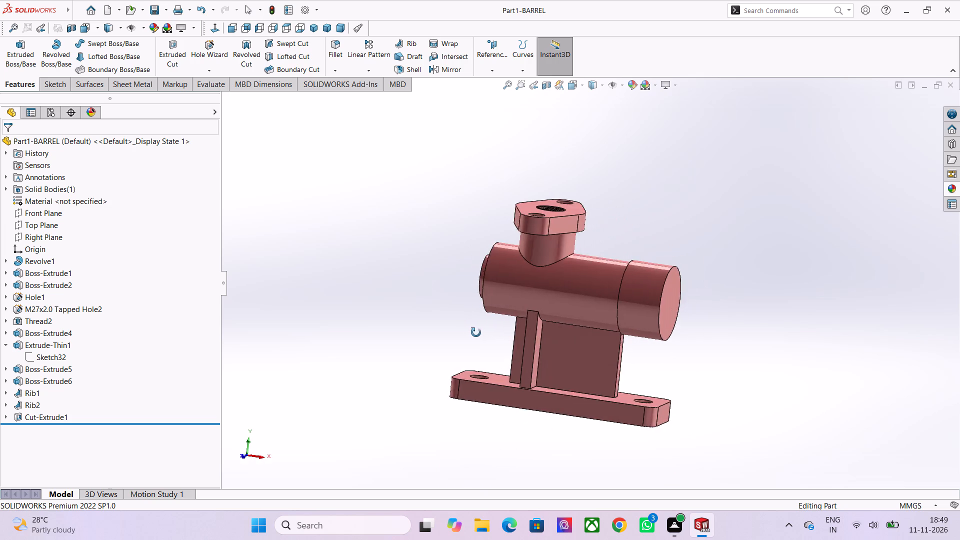
middle_drag(476, 332, 452, 359)
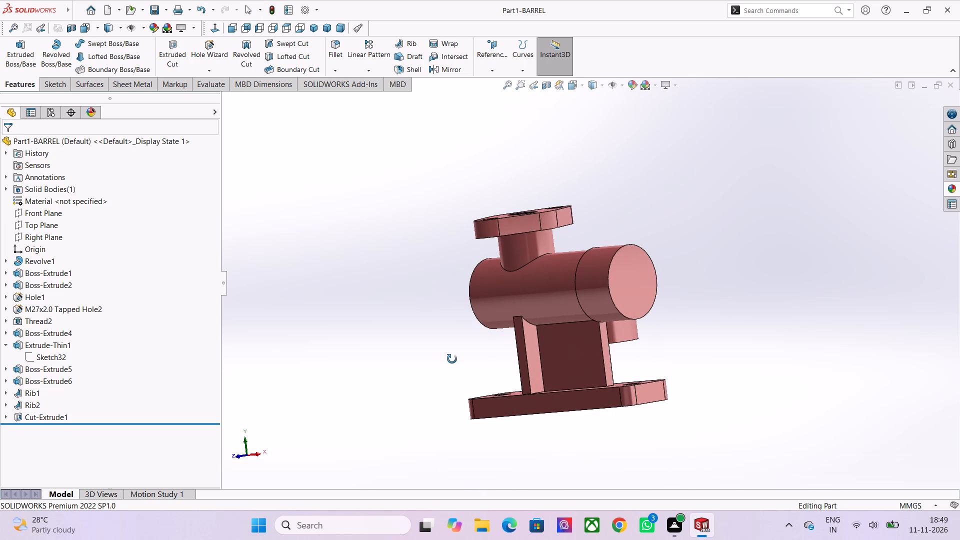
middle_drag(452, 359, 561, 358)
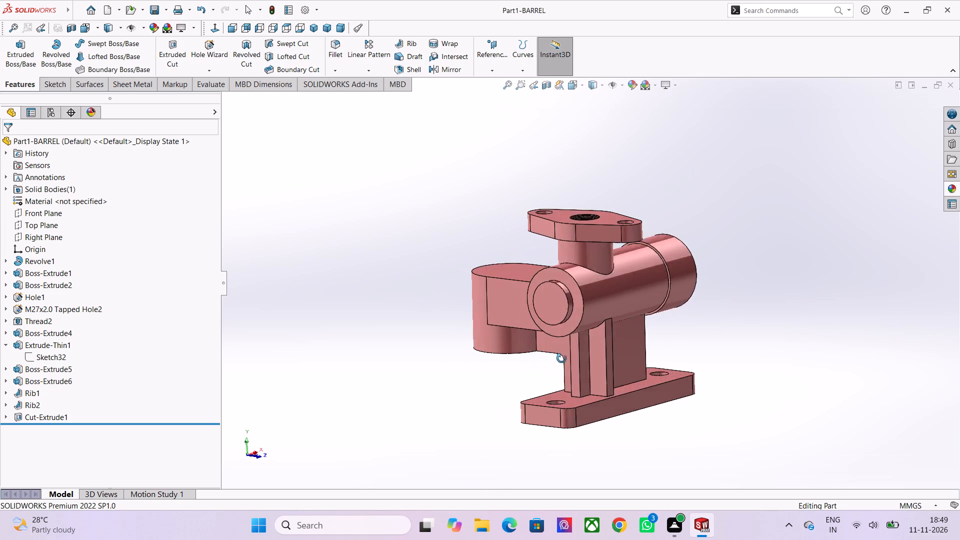
middle_drag(561, 358, 535, 327)
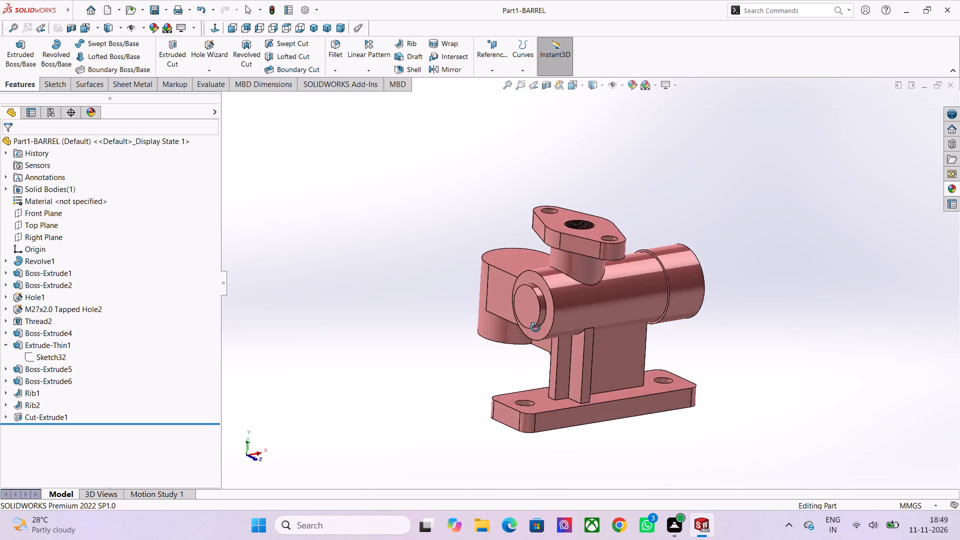
middle_drag(535, 327, 500, 330)
scroll(500, 330, up, 1)
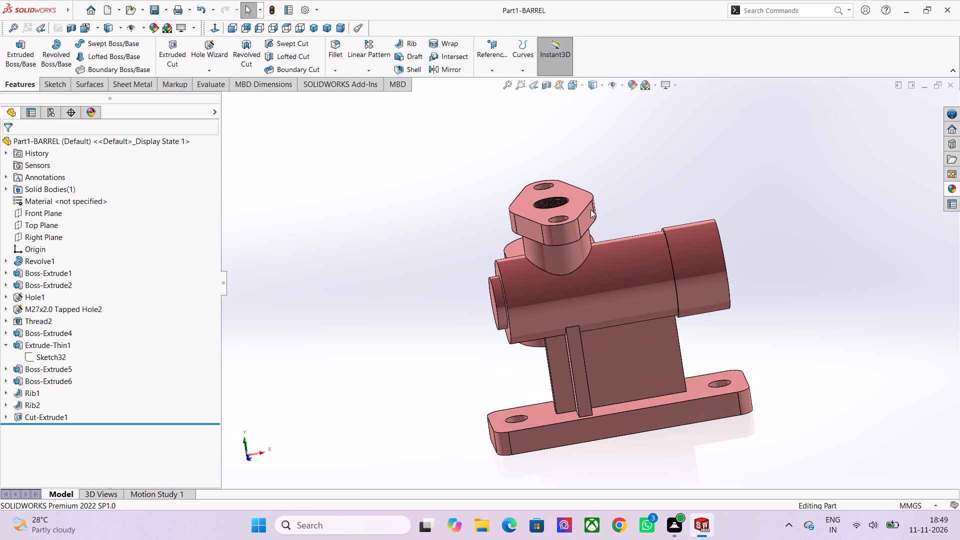
scroll(590, 209, down, 2)
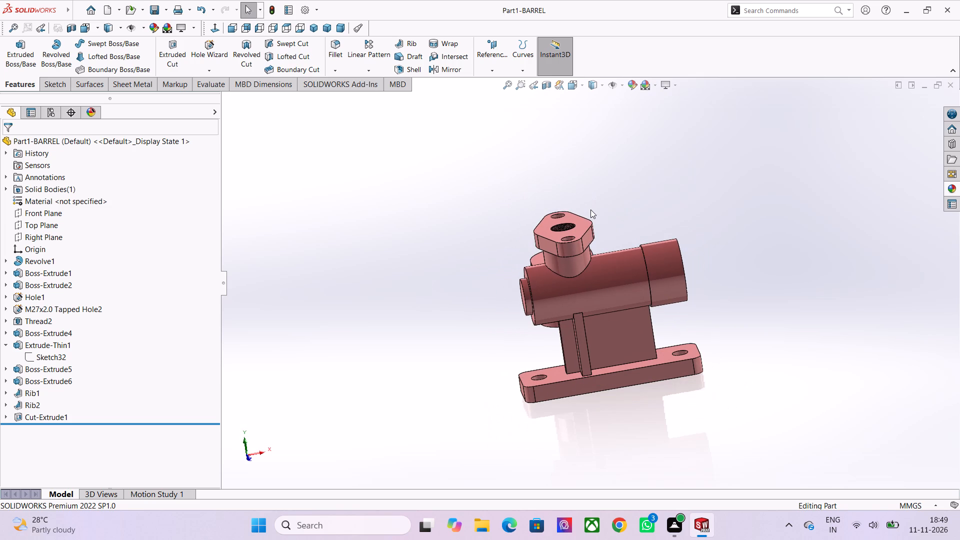
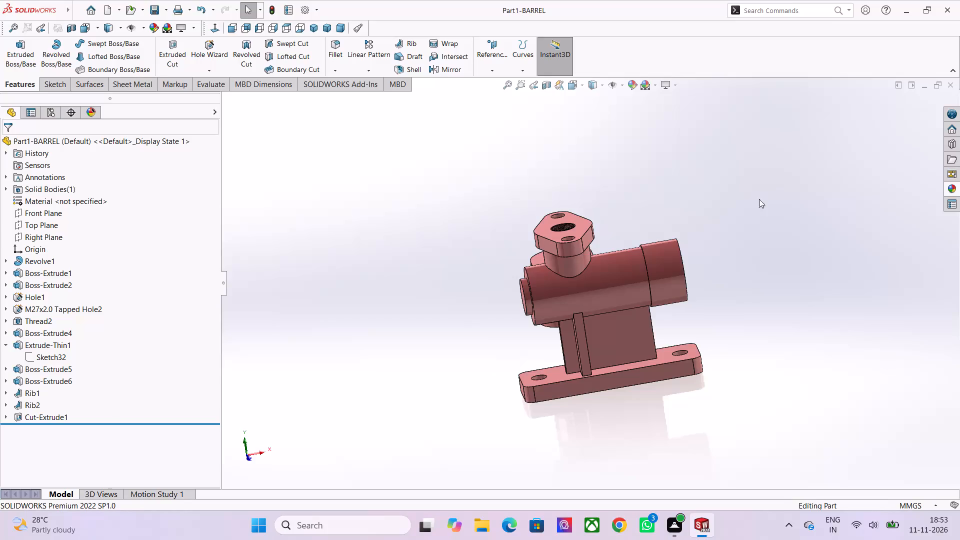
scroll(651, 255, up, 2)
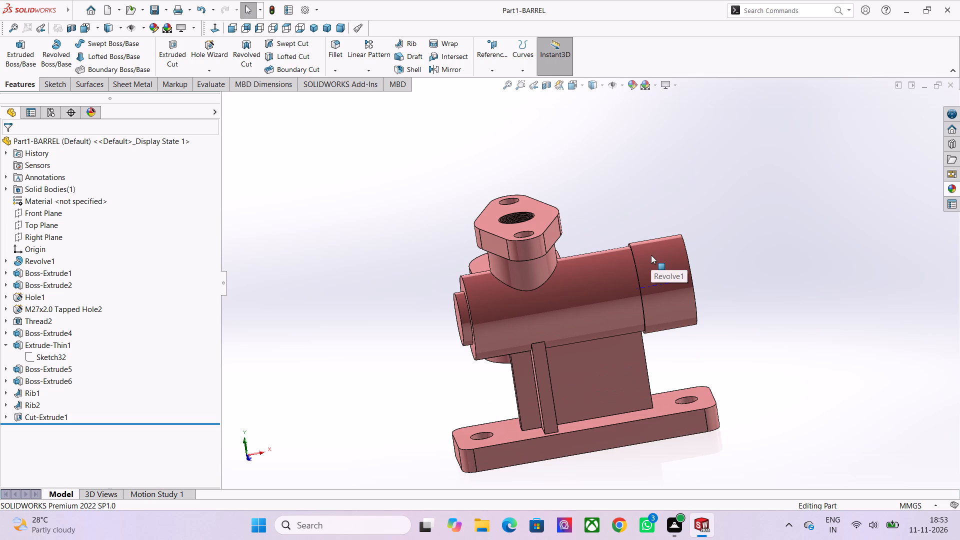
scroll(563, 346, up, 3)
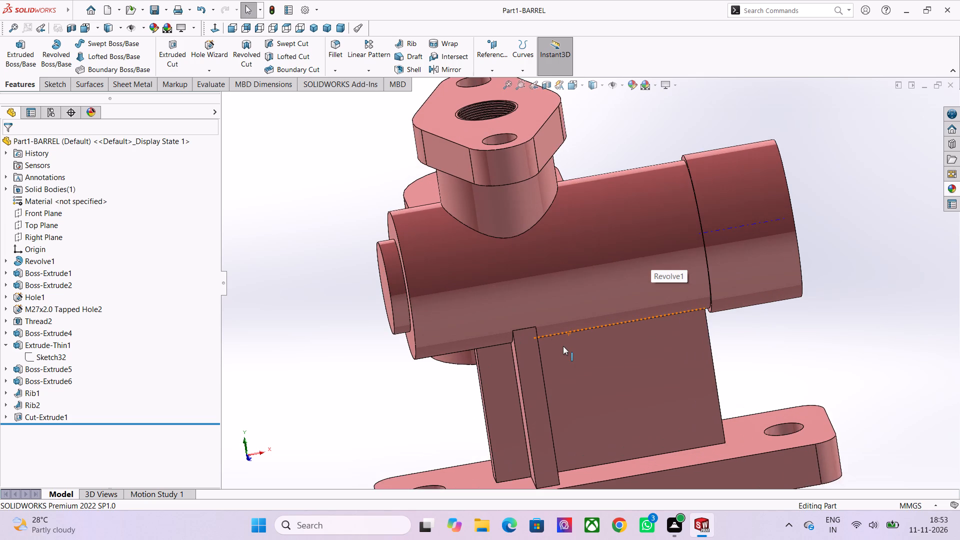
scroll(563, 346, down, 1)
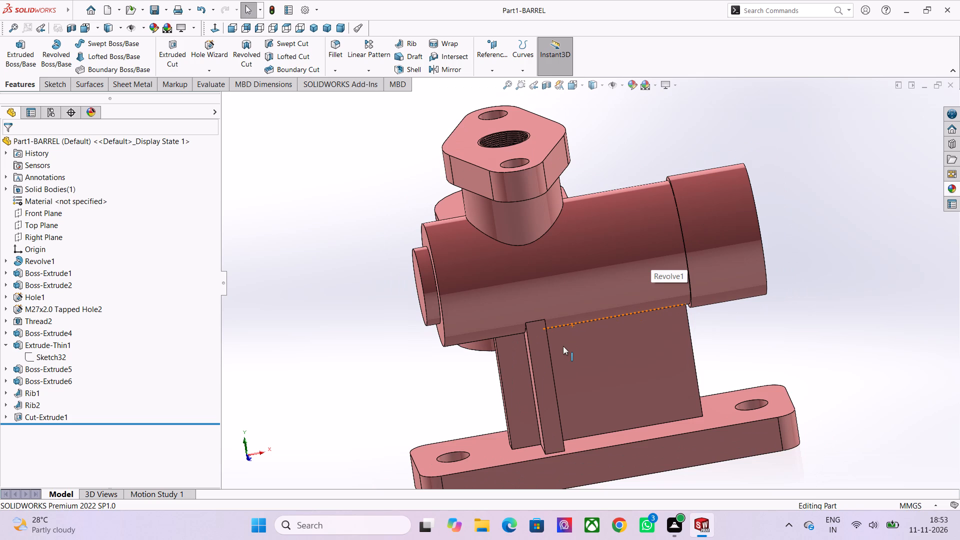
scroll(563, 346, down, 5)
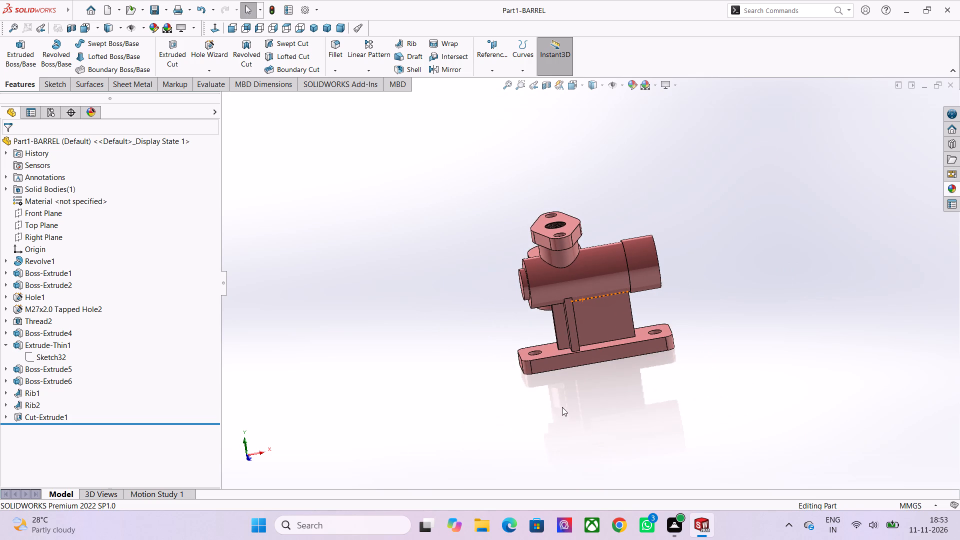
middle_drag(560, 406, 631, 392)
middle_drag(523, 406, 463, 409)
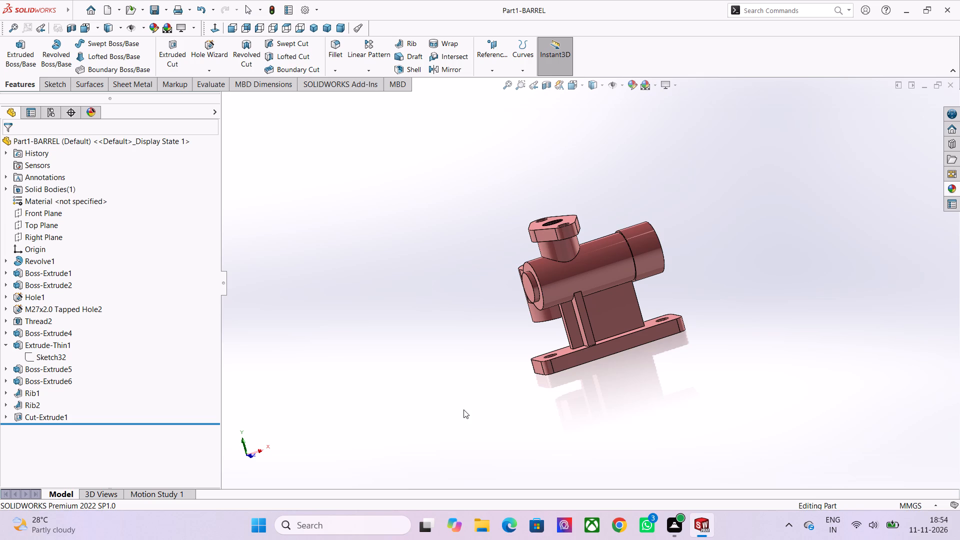
Sketch a closed stepped half-profile on the Front Plane, about 157 mm long along the barrel axis and 23 mm high at the wide collar's end face.
click(53, 214)
click(59, 197)
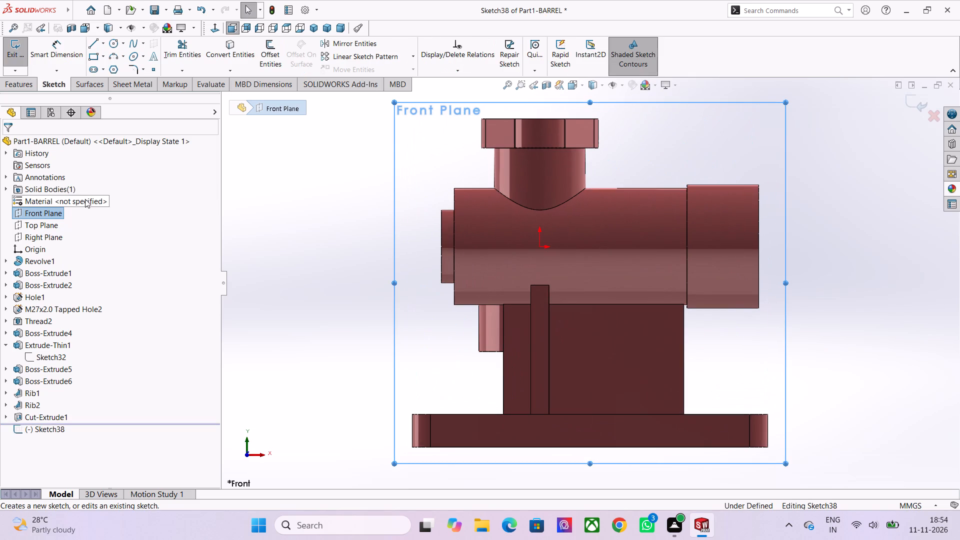
click(95, 41)
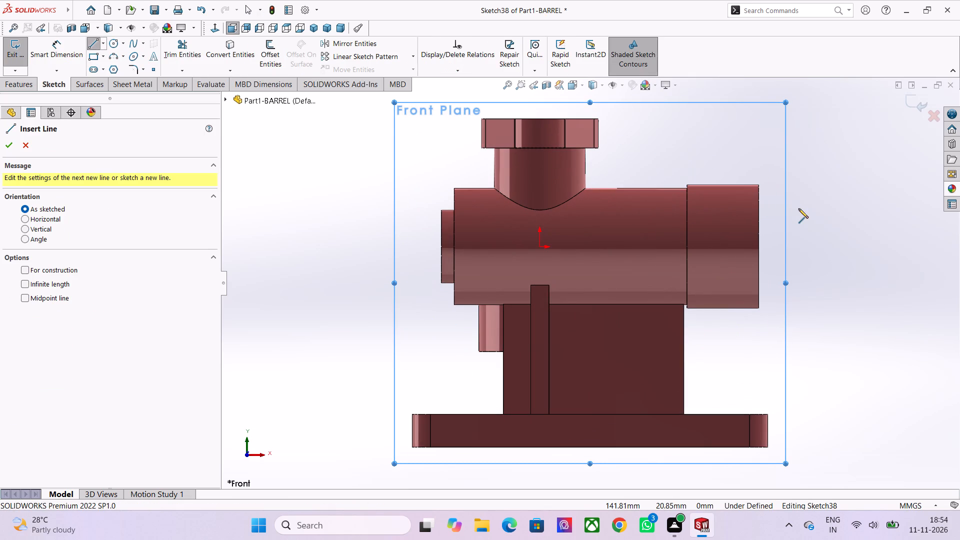
click(758, 247)
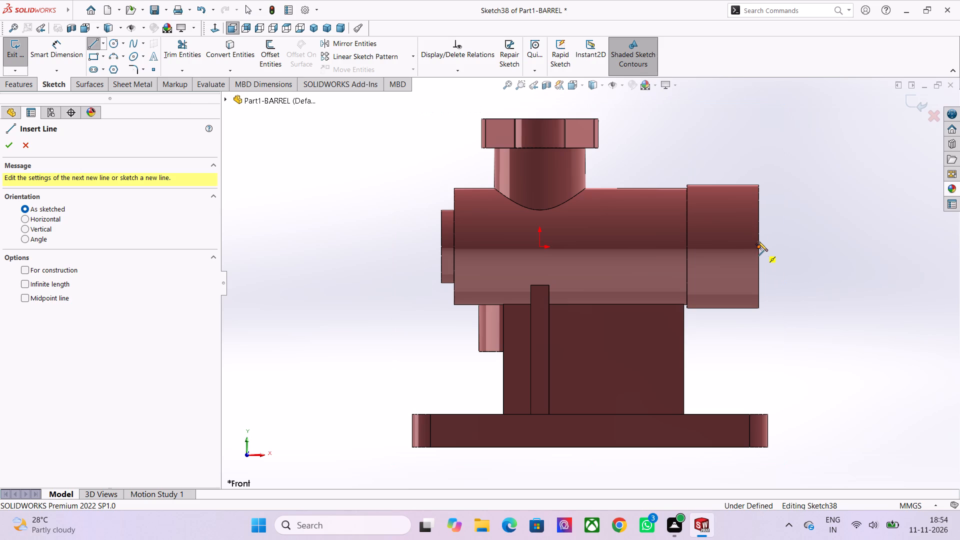
click(759, 204)
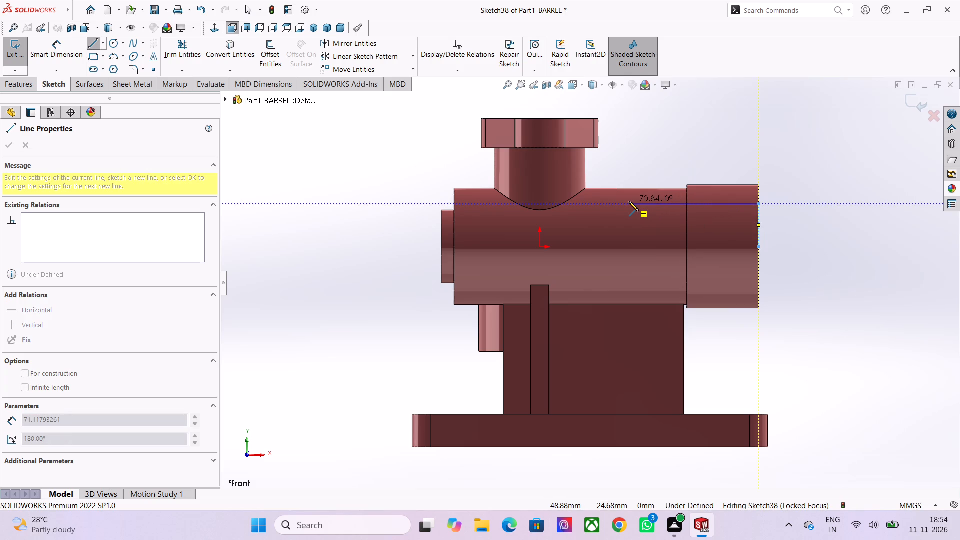
click(643, 205)
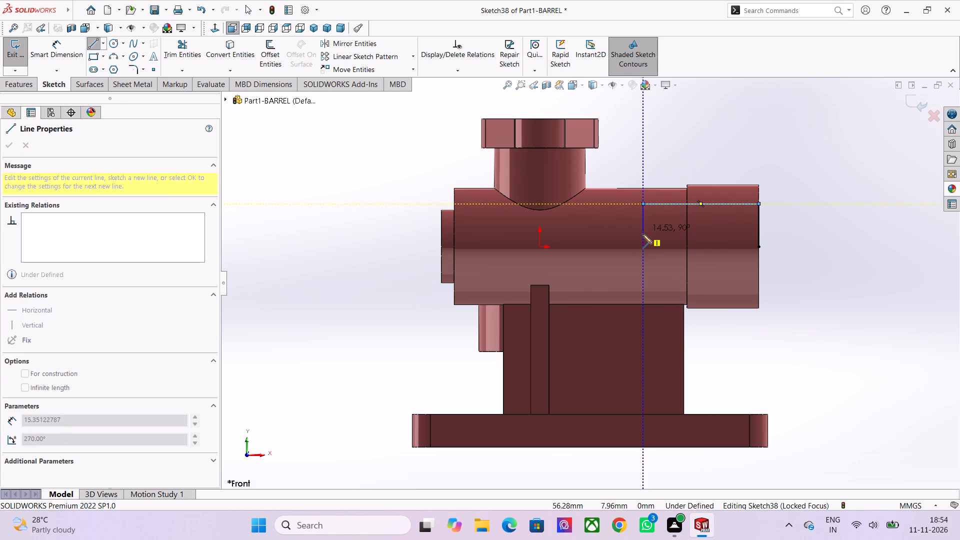
click(643, 225)
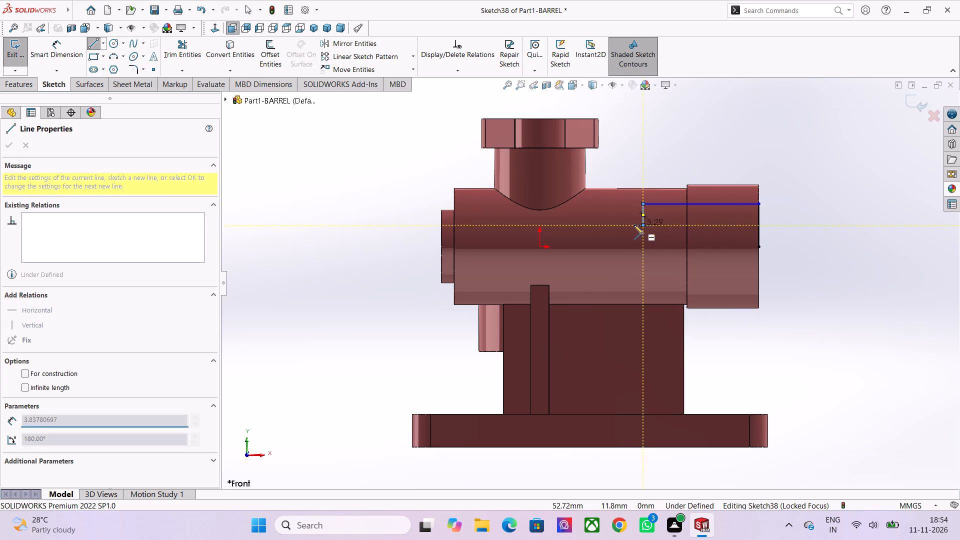
click(613, 225)
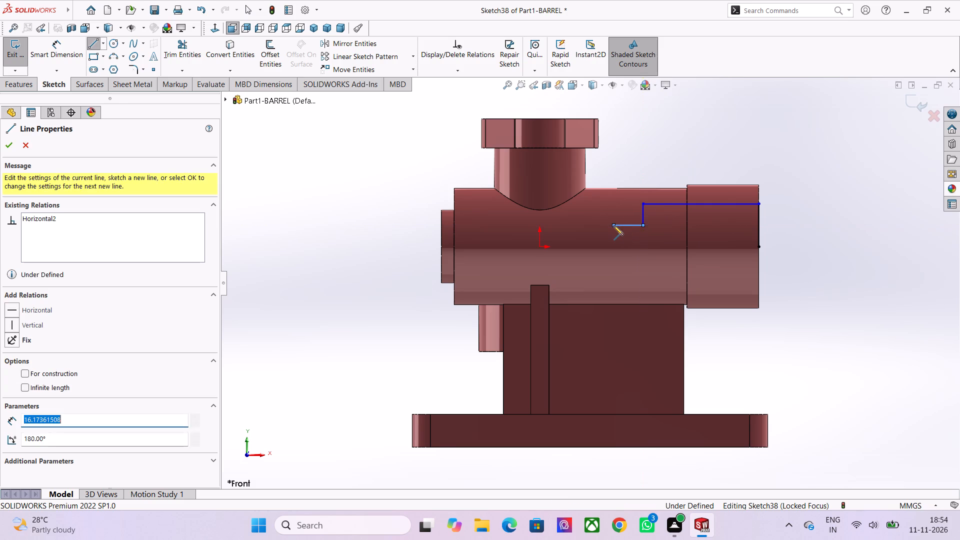
click(613, 216)
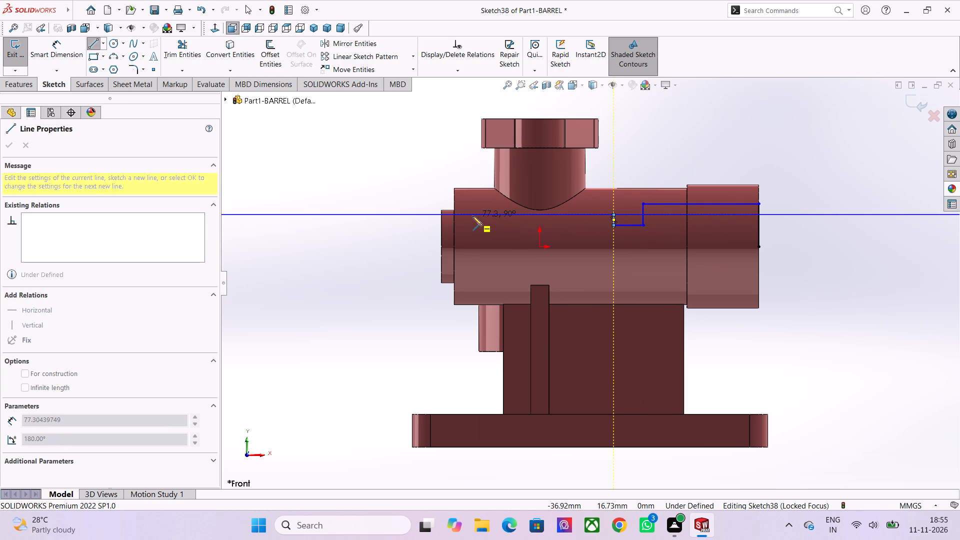
click(472, 216)
click(472, 249)
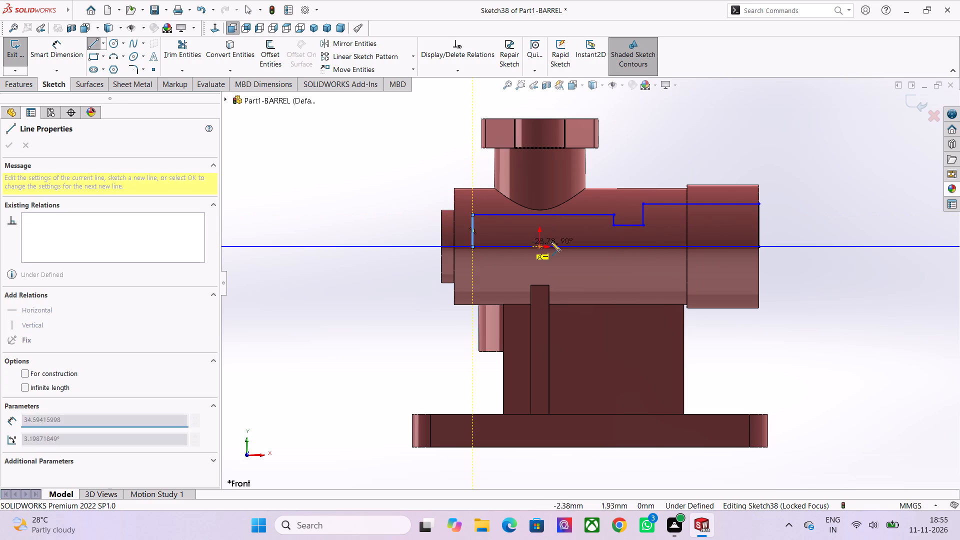
click(758, 246)
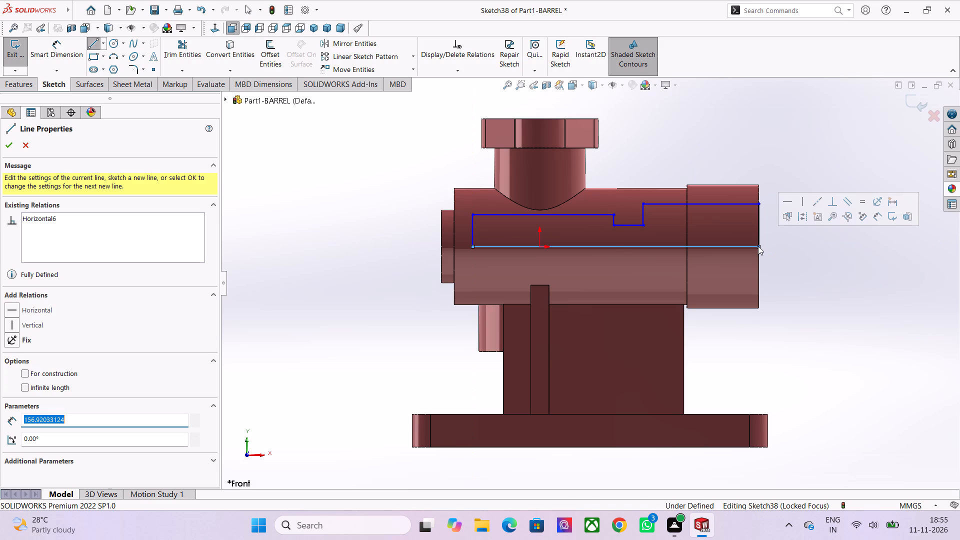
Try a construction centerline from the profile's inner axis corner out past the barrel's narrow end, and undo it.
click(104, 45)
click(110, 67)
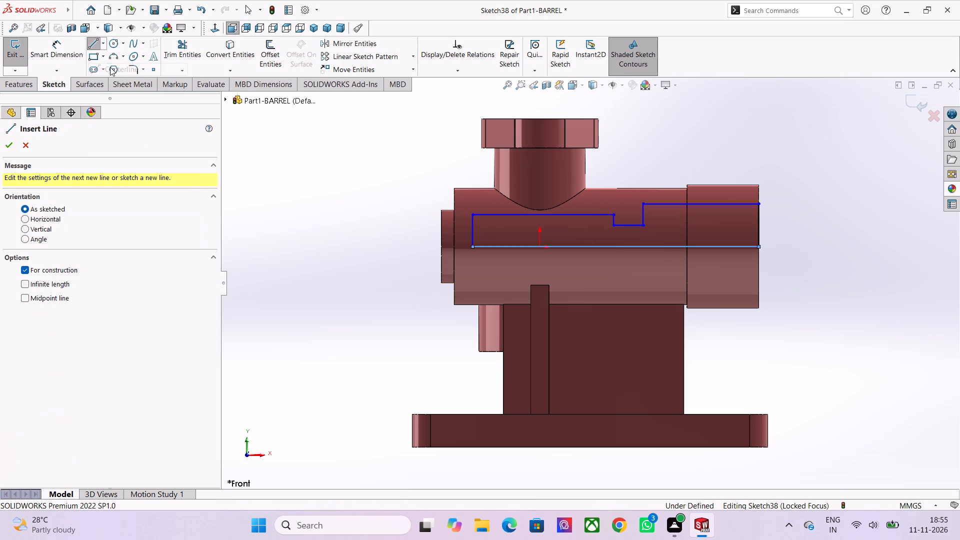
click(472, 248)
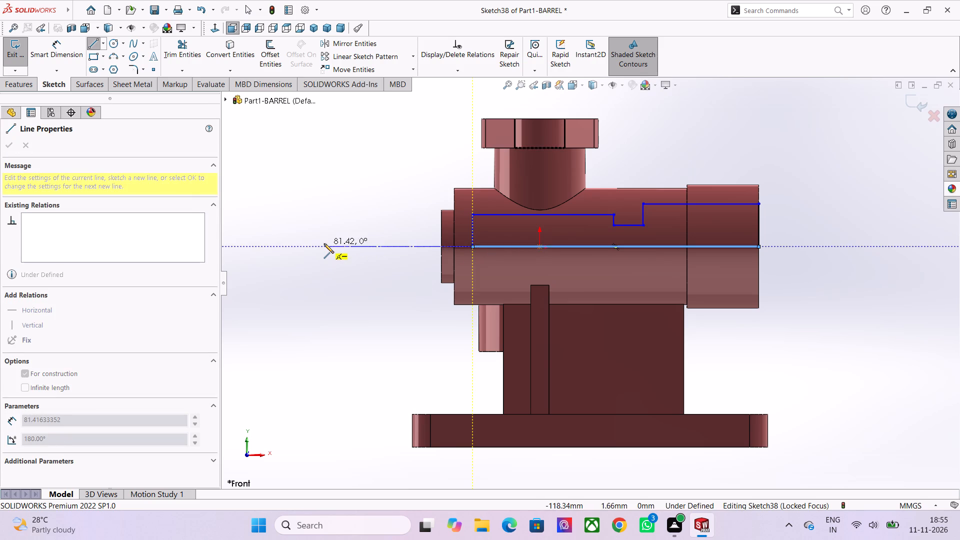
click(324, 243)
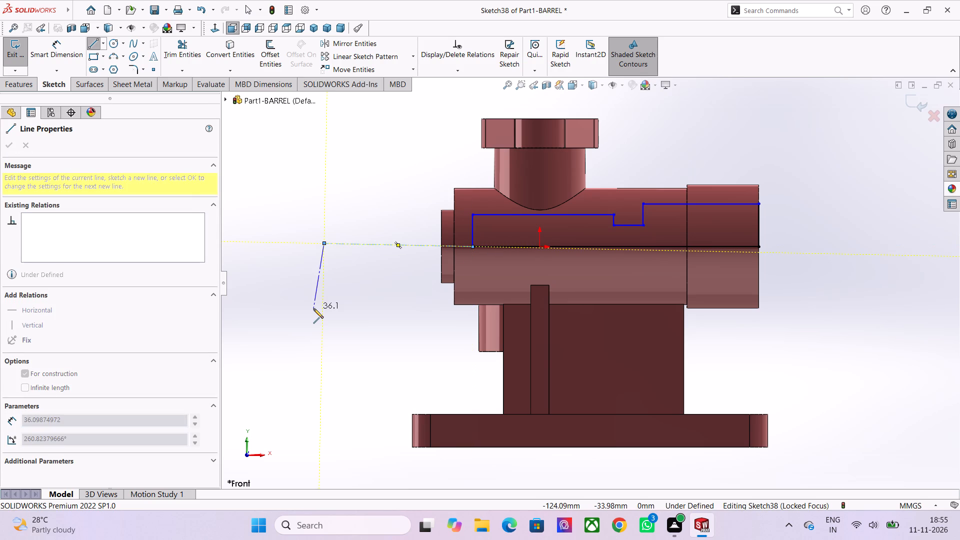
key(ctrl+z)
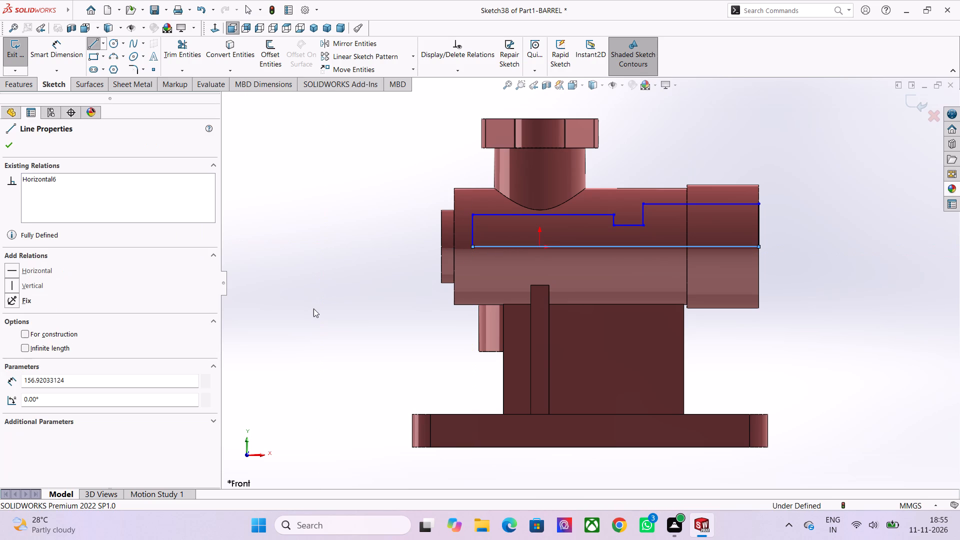
Draw a horizontal construction centerline about 76 mm long from the profile's inner axis corner out past the barrel's narrow end.
click(104, 43)
click(110, 63)
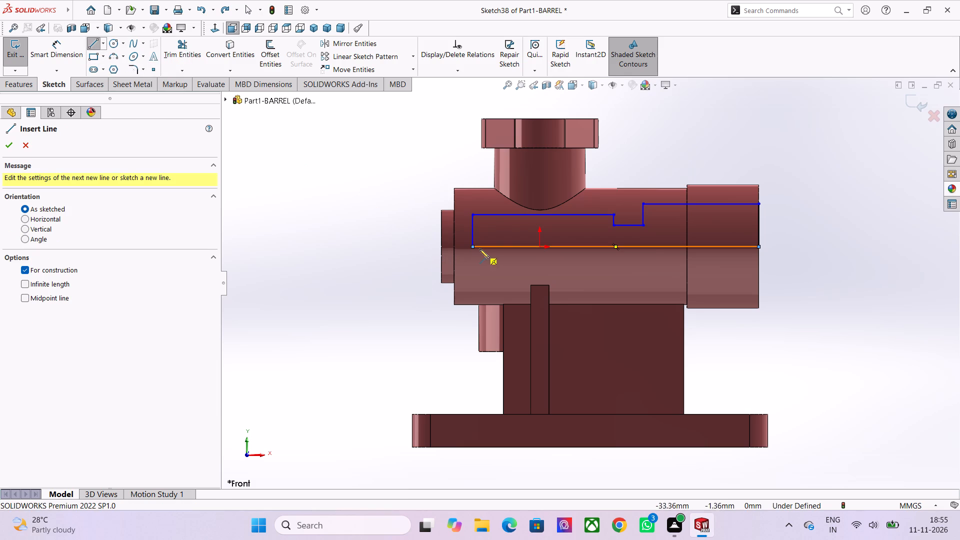
click(473, 247)
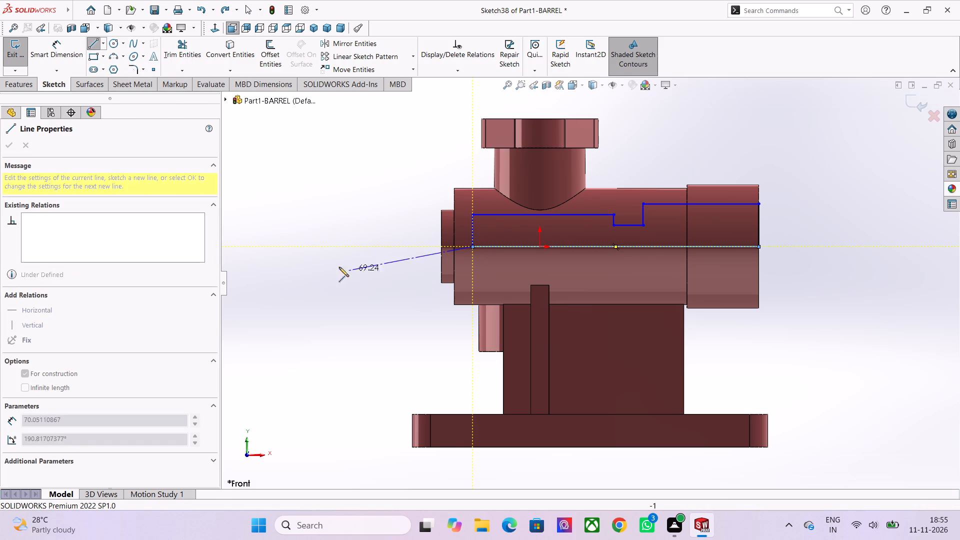
click(333, 249)
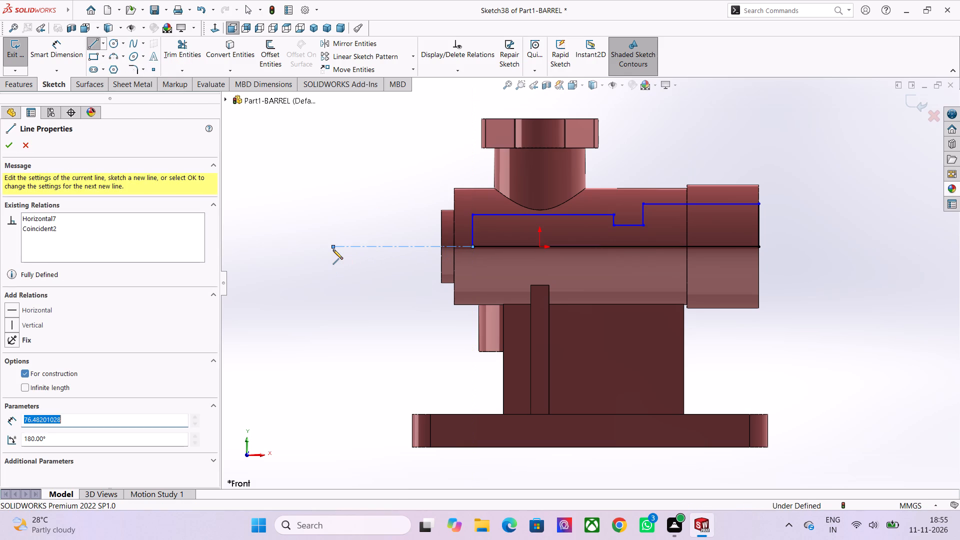
right_click(333, 249)
click(350, 257)
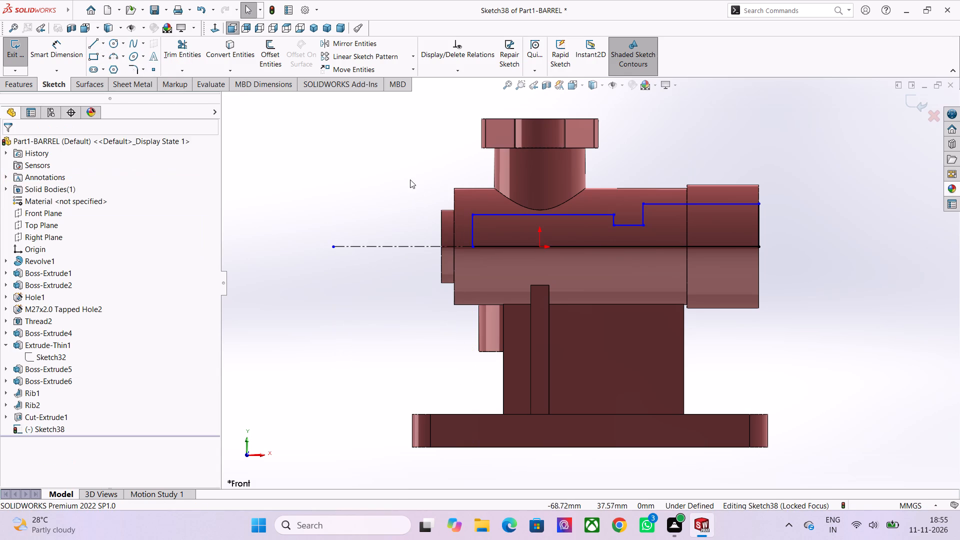
Dimension the profile's diameters about the centerline: 50 mm for the long inner section, 43 mm for the short neck and 52 mm for the collar-end section.
click(60, 55)
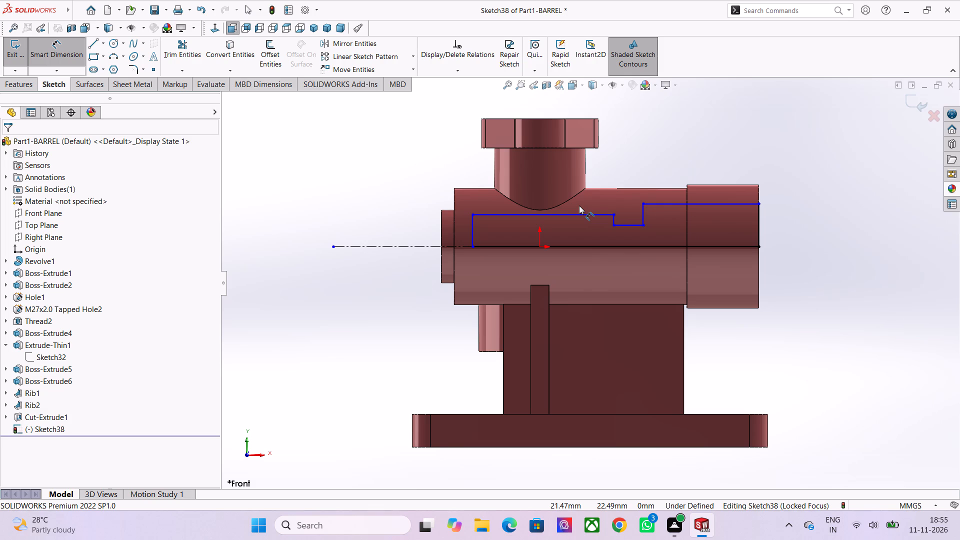
click(529, 215)
click(402, 246)
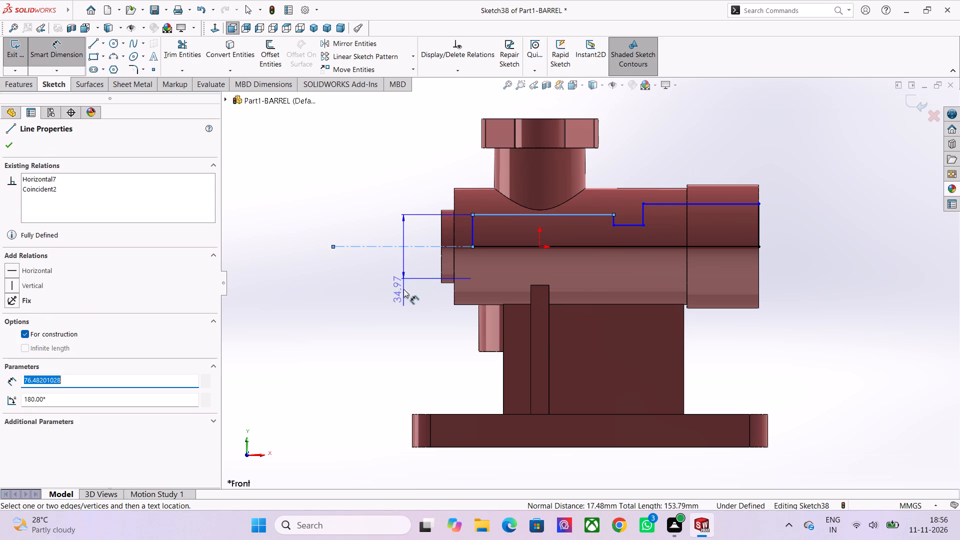
click(397, 281)
text(50)
key(Return)
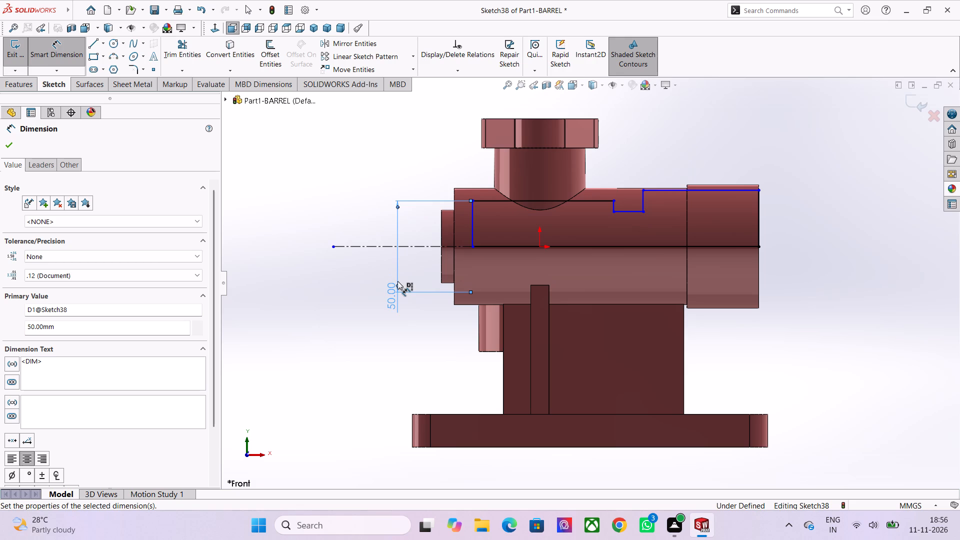
click(618, 213)
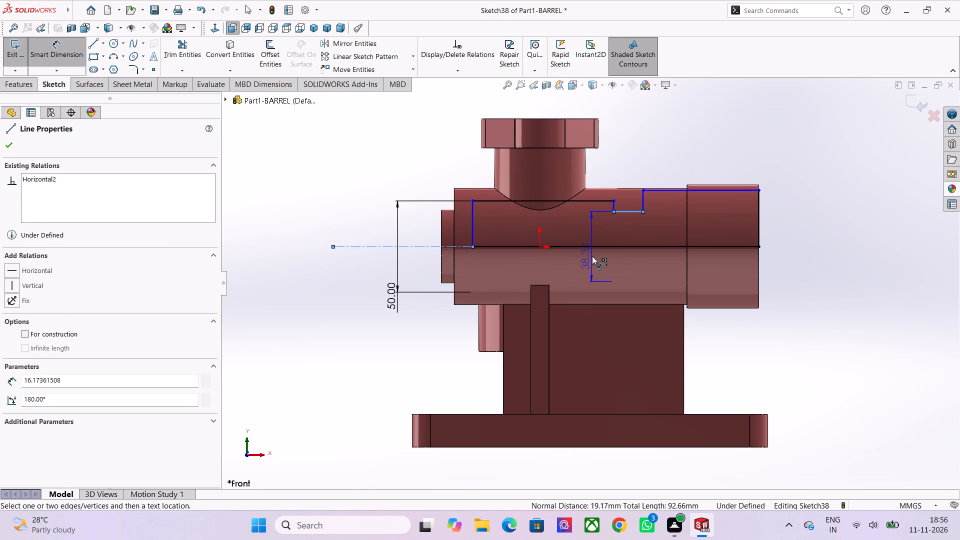
click(592, 256)
text(43)
key(Return)
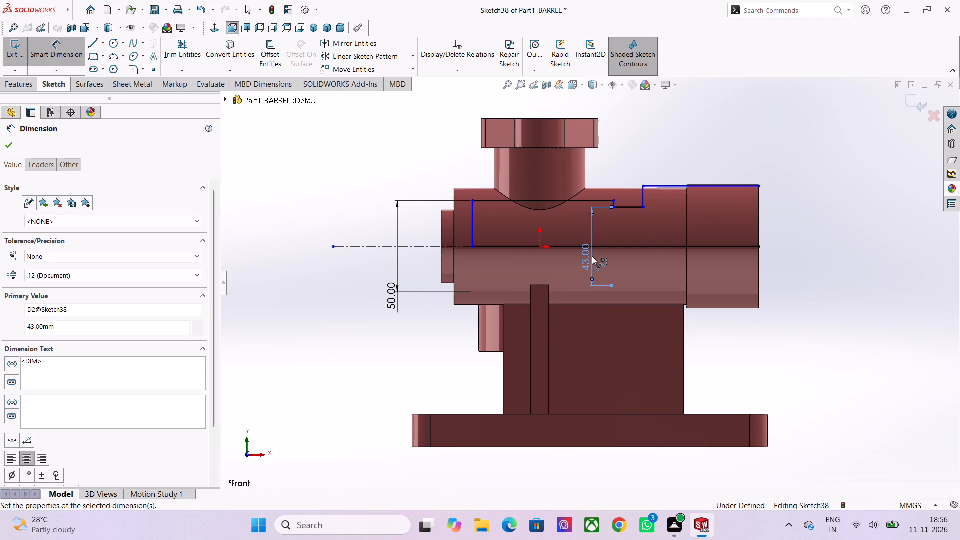
click(715, 186)
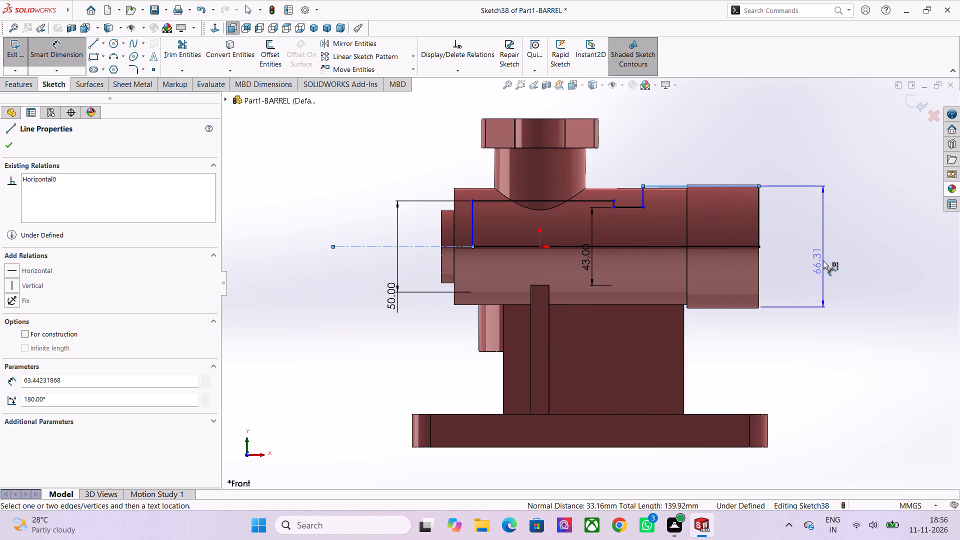
click(797, 265)
text(52)
key(Return)
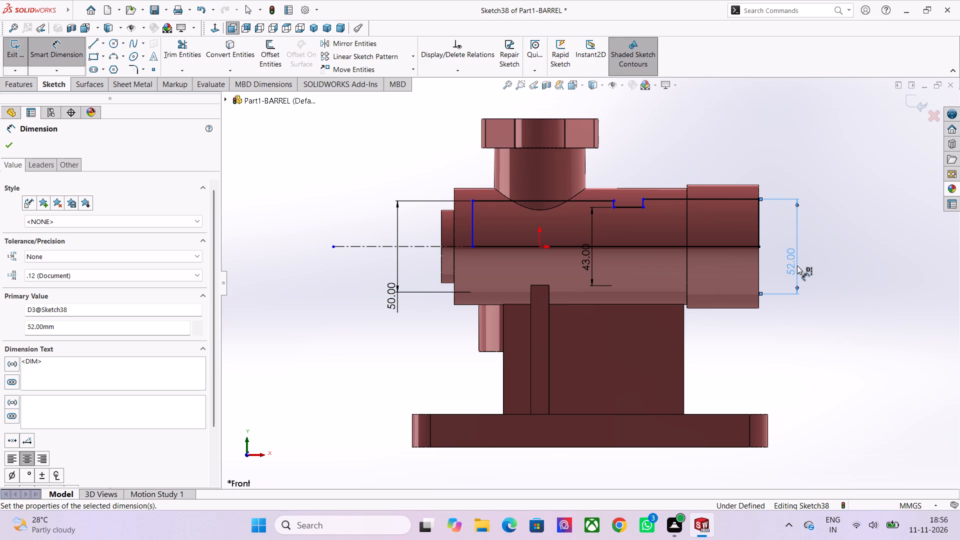
Dimension the profile's inner end 38 mm from the origin and the long 50 mm diameter section's length as 108 mm.
click(540, 248)
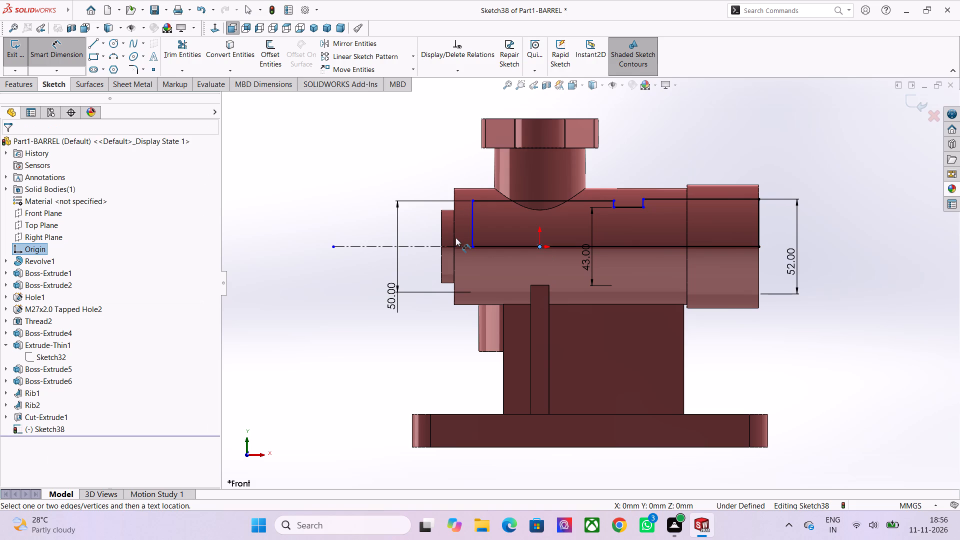
click(473, 241)
click(477, 273)
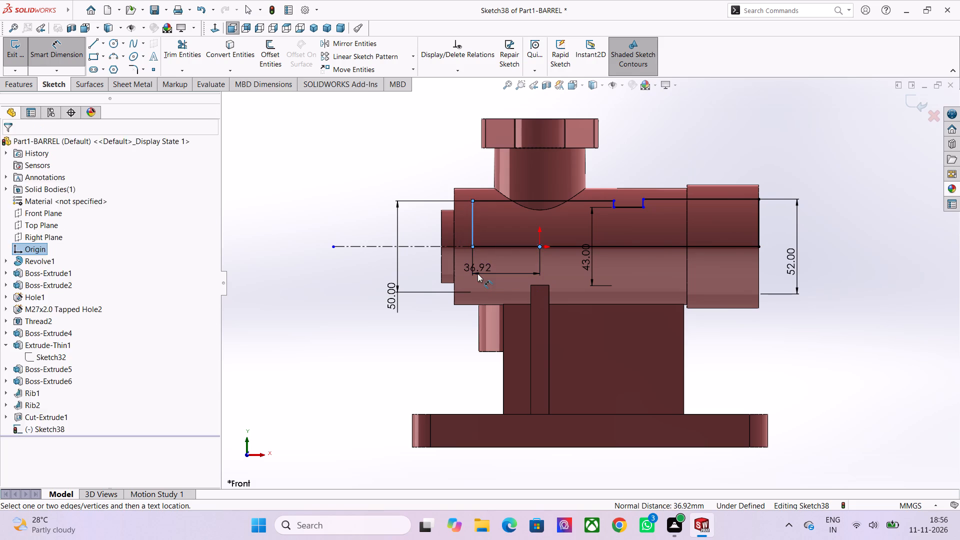
text(38)
key(Return)
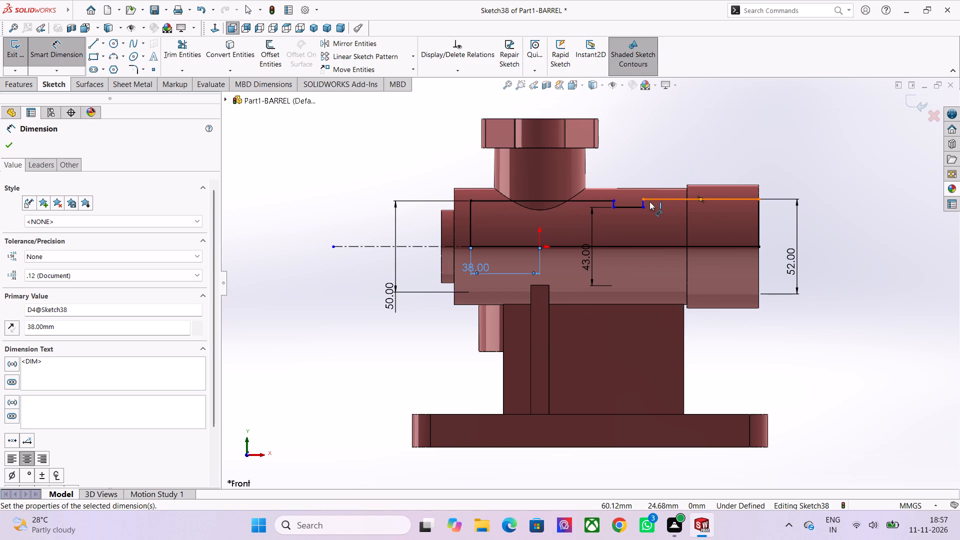
click(553, 198)
scroll(553, 198, down, 2)
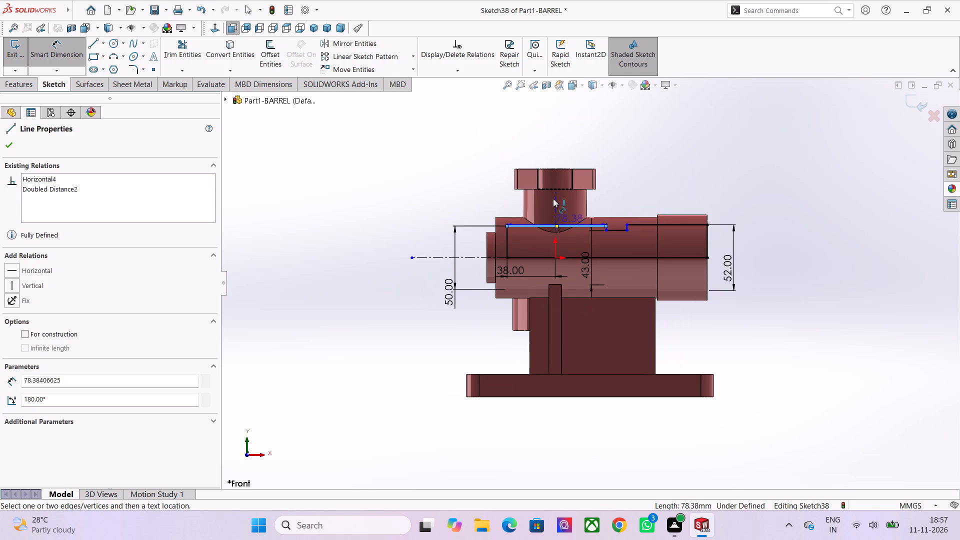
click(556, 135)
text(108)
key(Return)
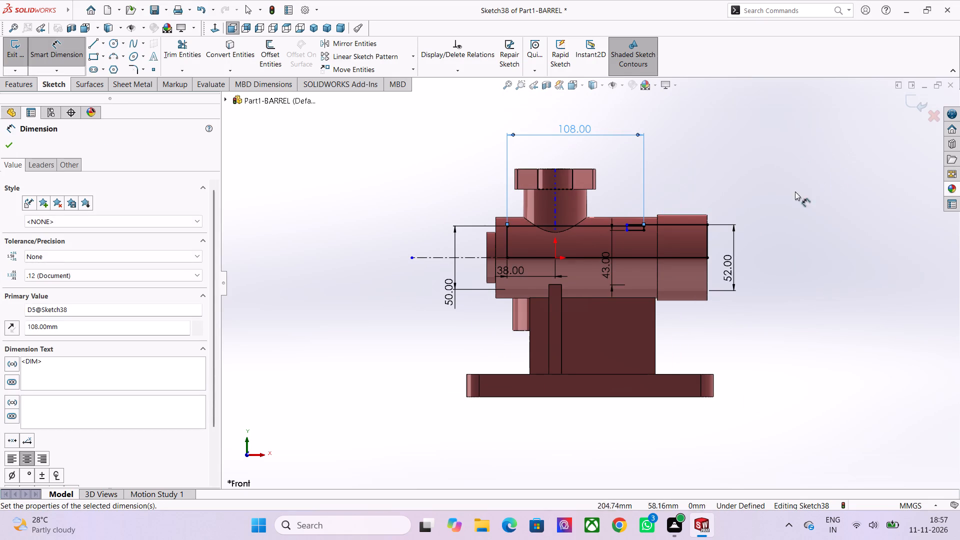
Dimension the length of the bore profile's collar-end section as 42 mm.
click(681, 223)
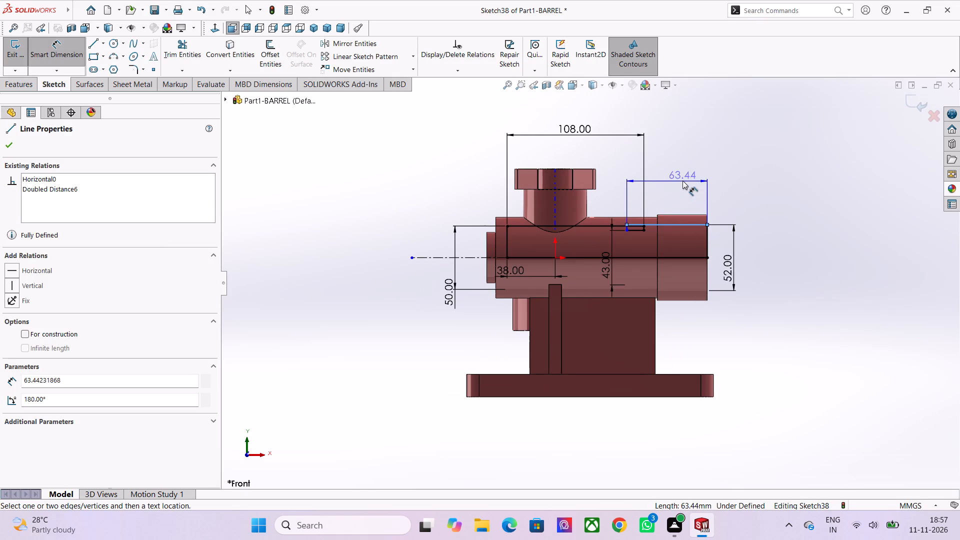
click(682, 180)
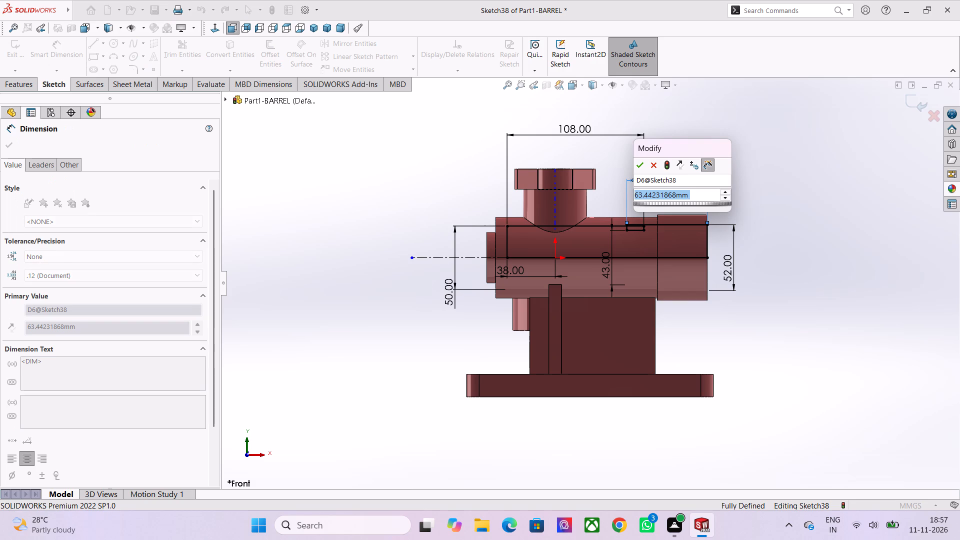
text(42)
key(Return)
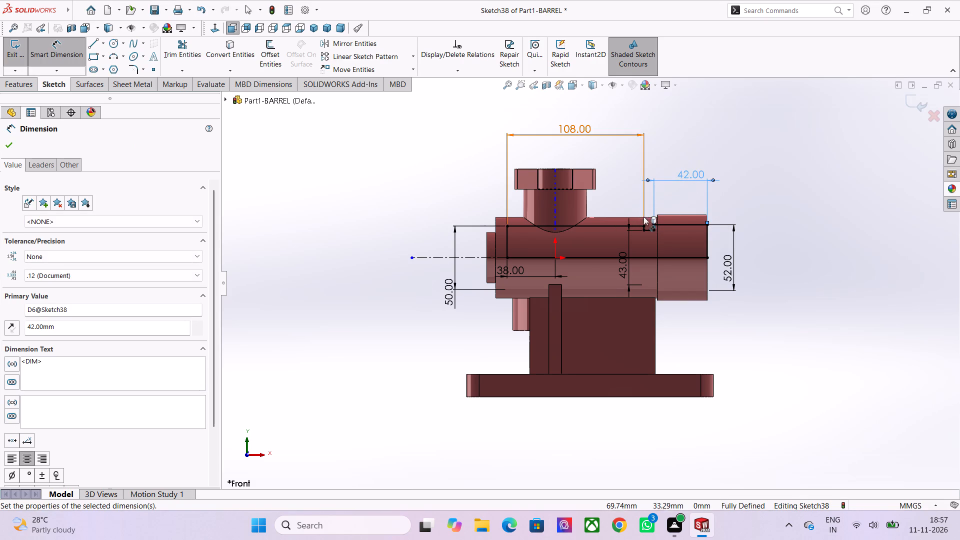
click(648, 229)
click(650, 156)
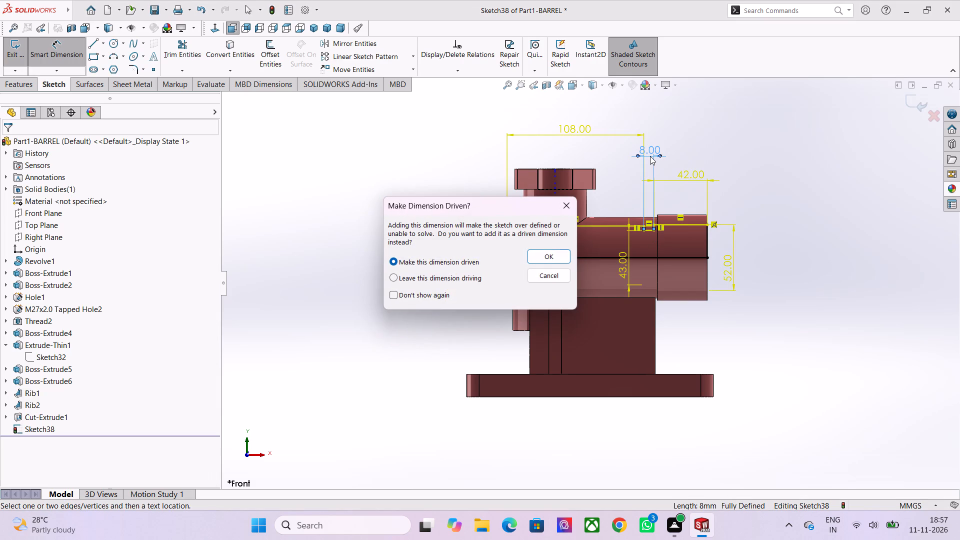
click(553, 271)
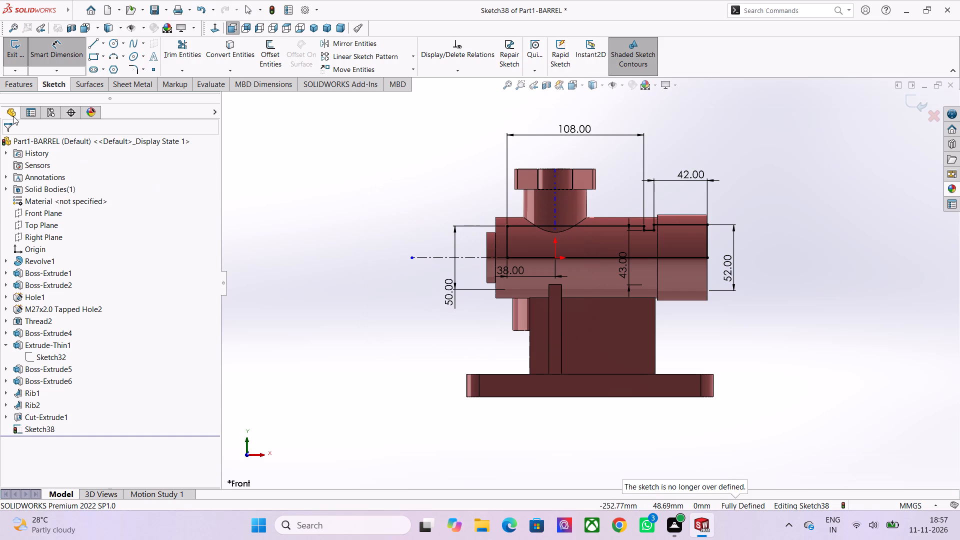
Revolve-cut the stepped bore profile 360° about the horizontal construction centerline along the barrel axis.
click(16, 57)
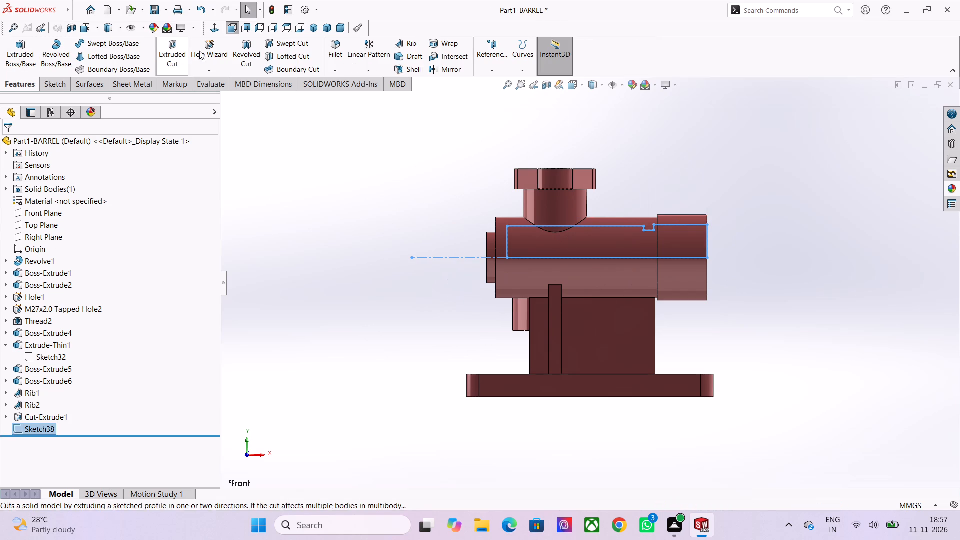
click(252, 51)
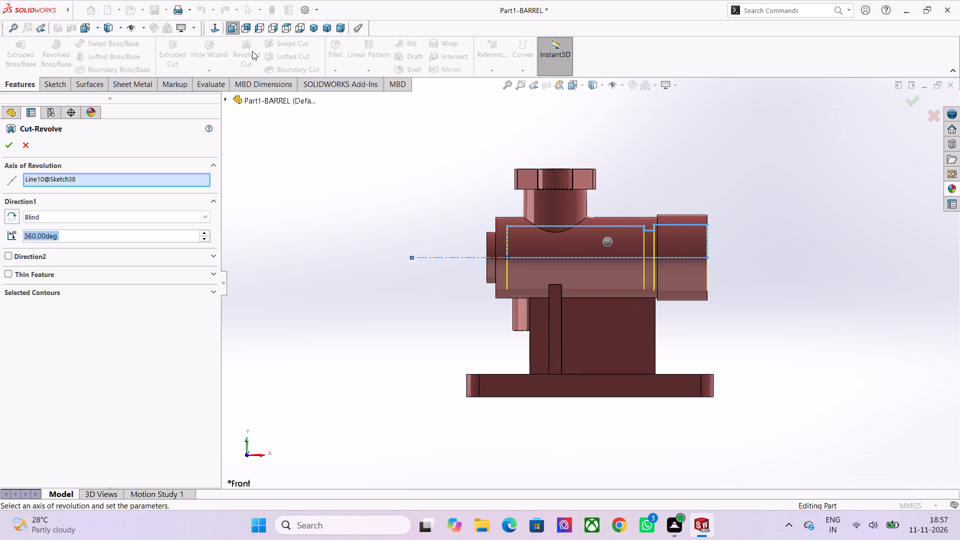
scroll(384, 221, down, 1)
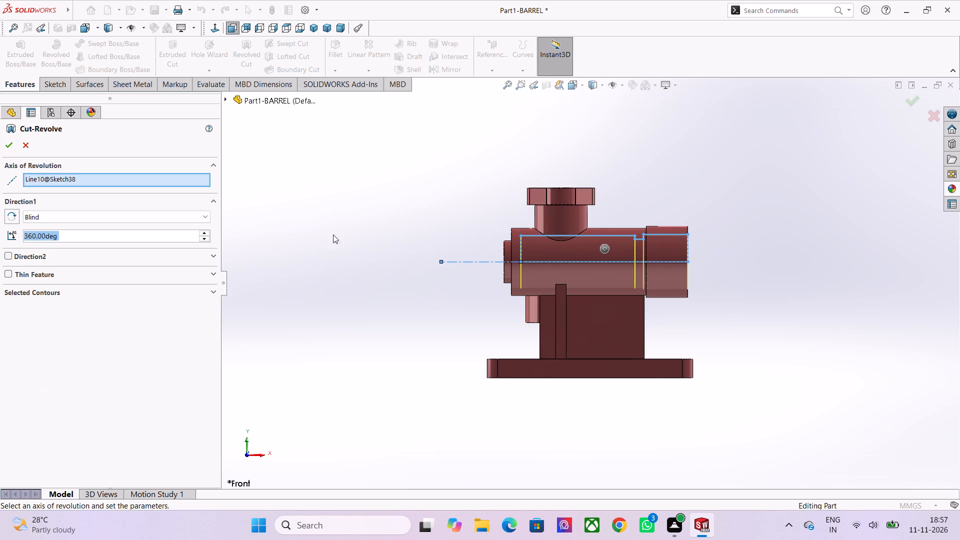
right_click(128, 178)
click(142, 187)
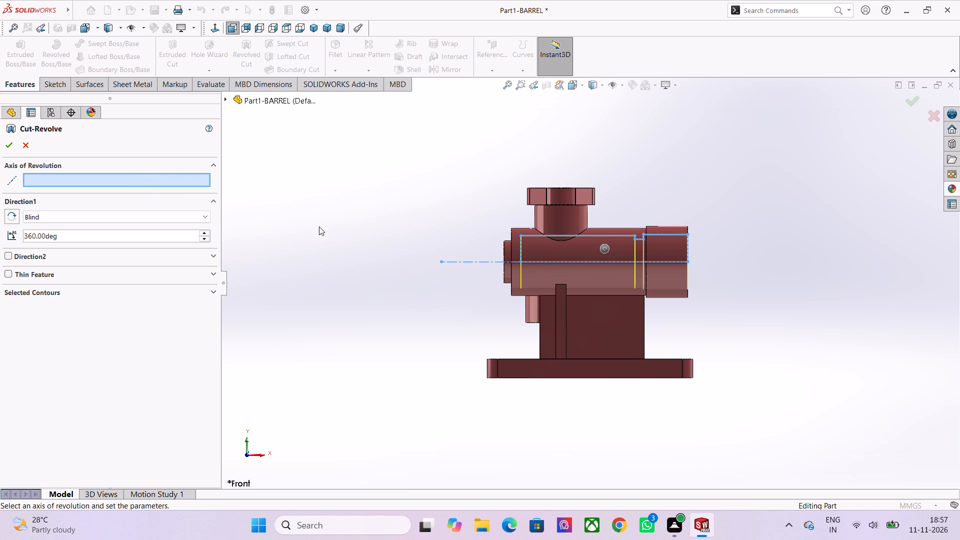
click(456, 260)
middle_drag(394, 192, 395, 191)
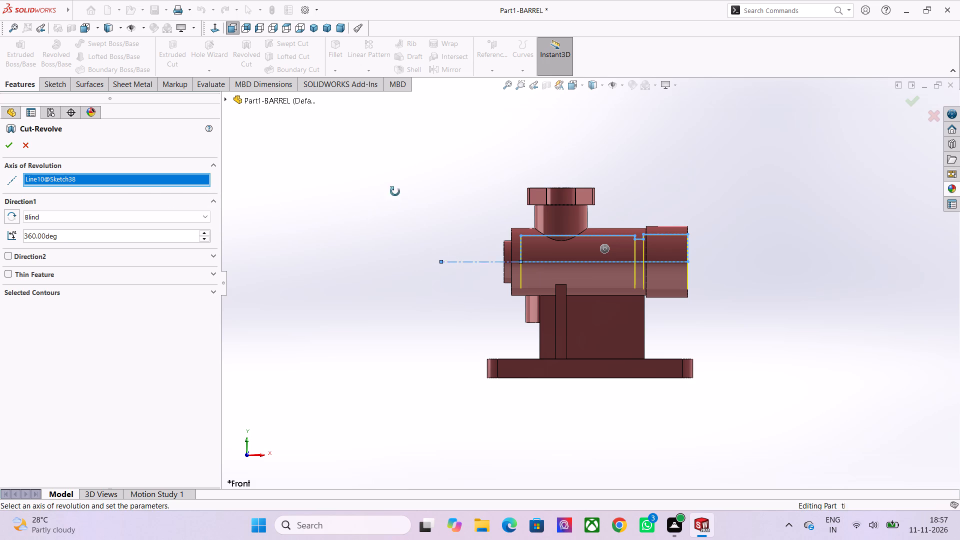
middle_drag(395, 191, 418, 230)
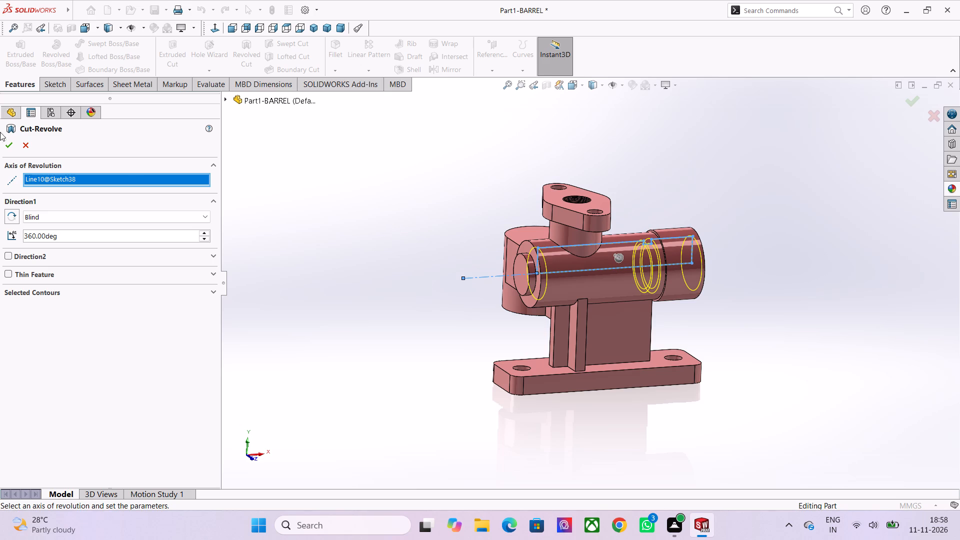
click(10, 140)
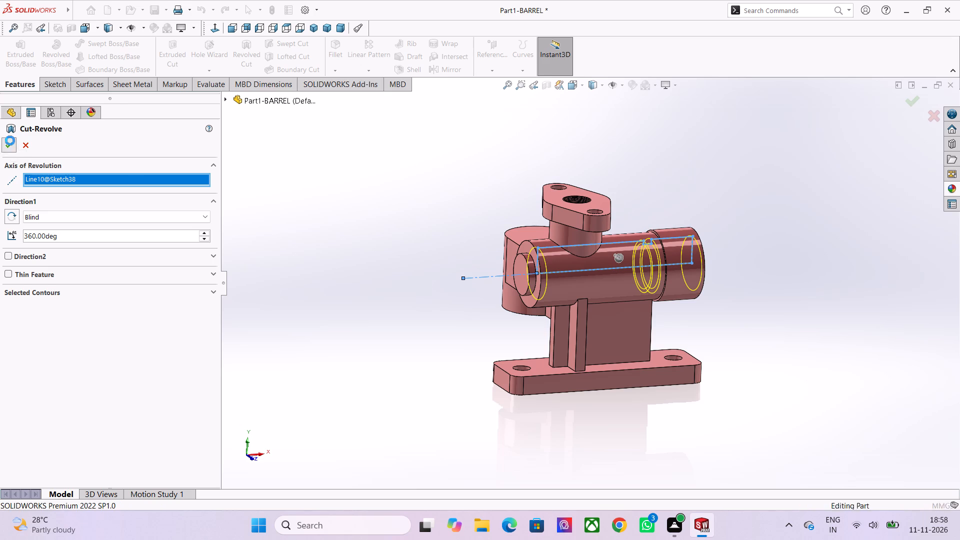
click(773, 275)
Save the part.
middle_drag(767, 338, 654, 320)
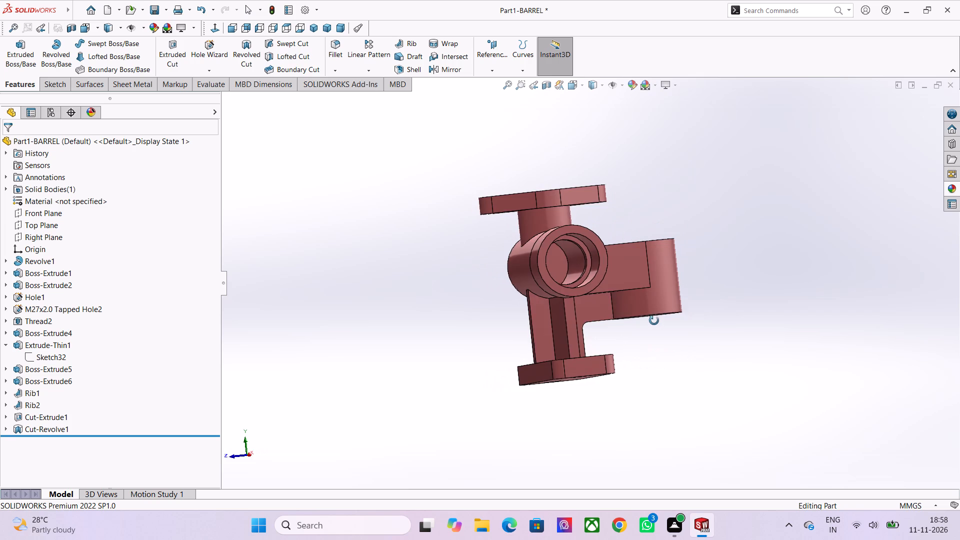
middle_drag(654, 320, 804, 296)
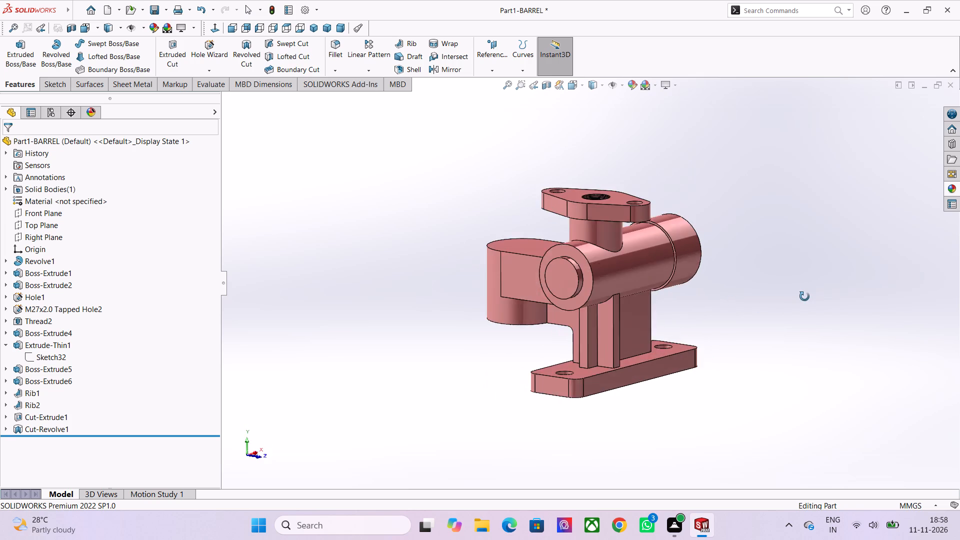
middle_drag(804, 296, 704, 284)
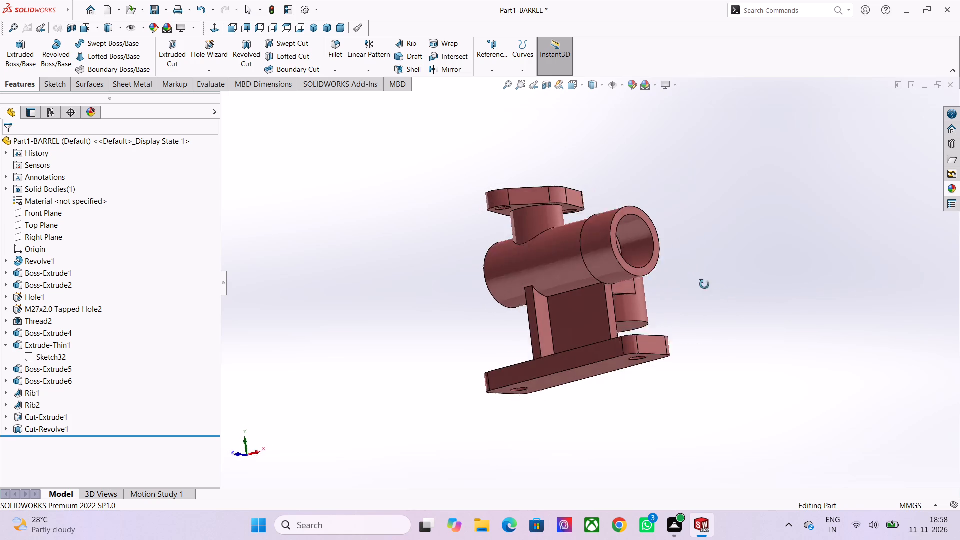
middle_drag(704, 284, 716, 435)
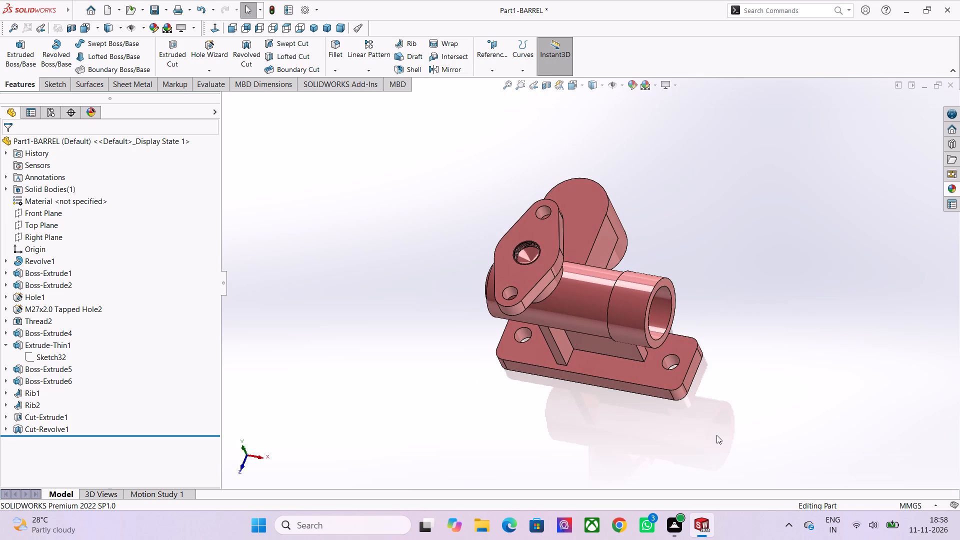
key(ctrl+s)
Sketch a circle centred on the origin on the top flange's upper face and dimension its diameter as 36 mm.
scroll(543, 246, up, 2)
click(549, 228)
click(594, 197)
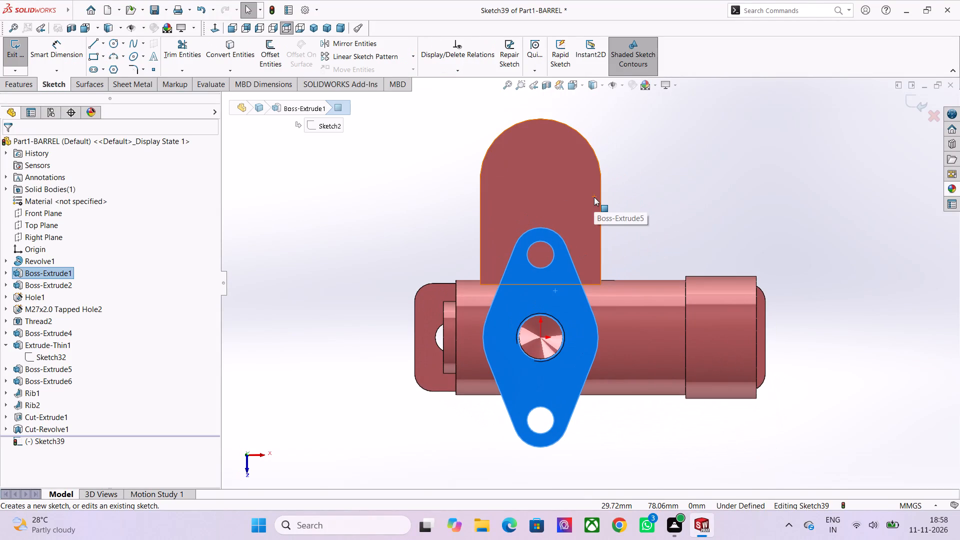
click(118, 47)
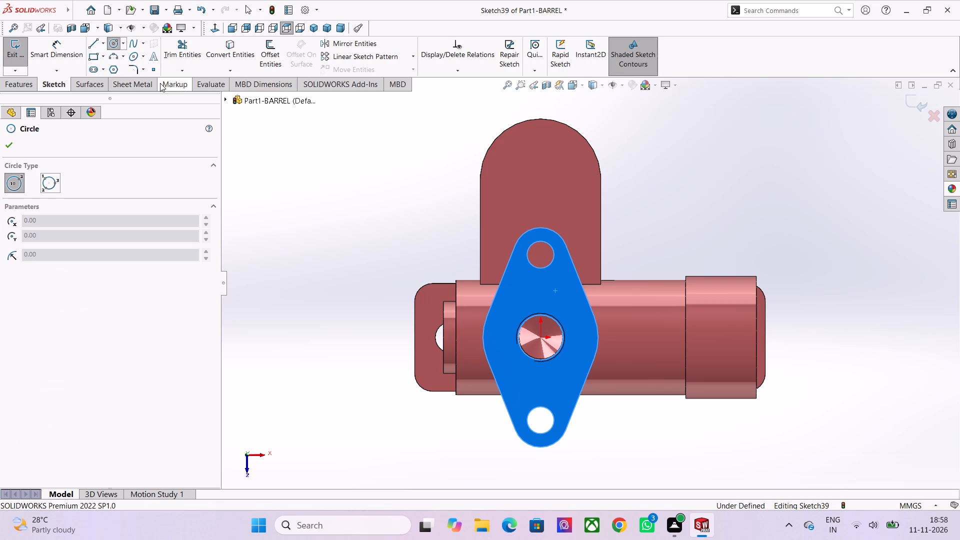
click(539, 338)
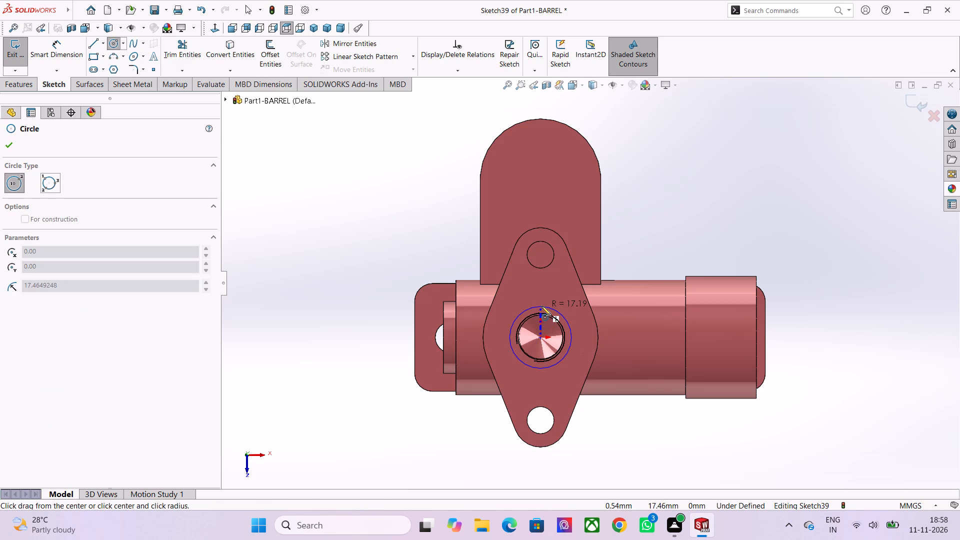
click(541, 306)
click(46, 57)
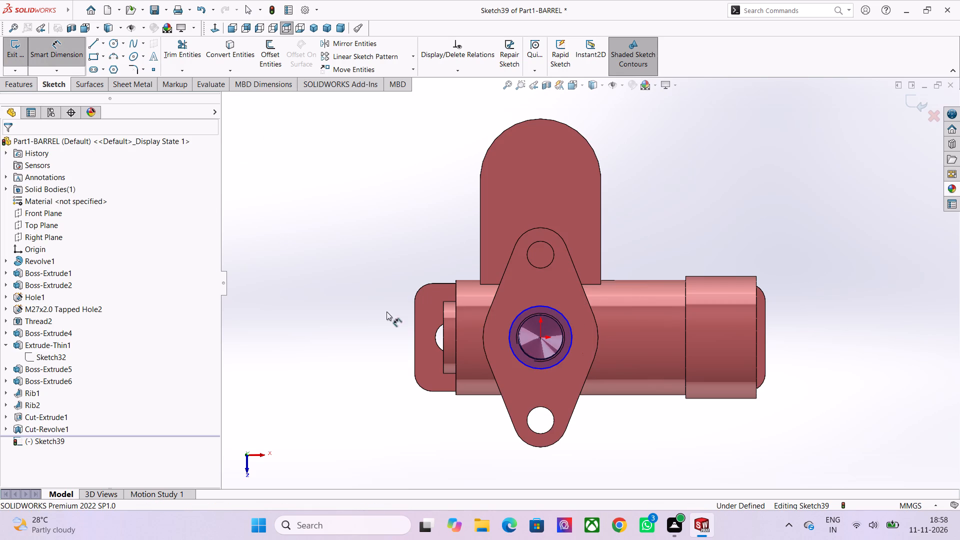
click(522, 307)
click(523, 312)
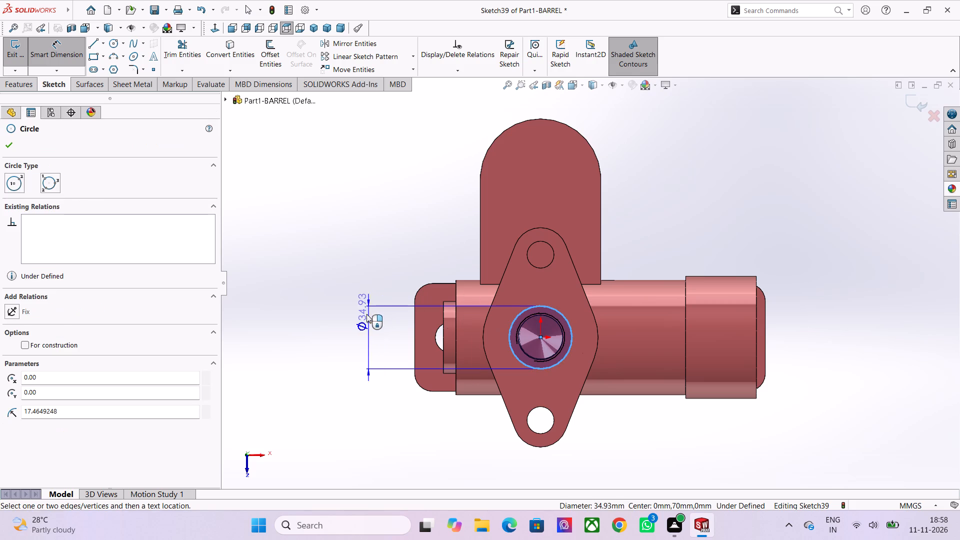
click(366, 314)
text(36)
key(Return)
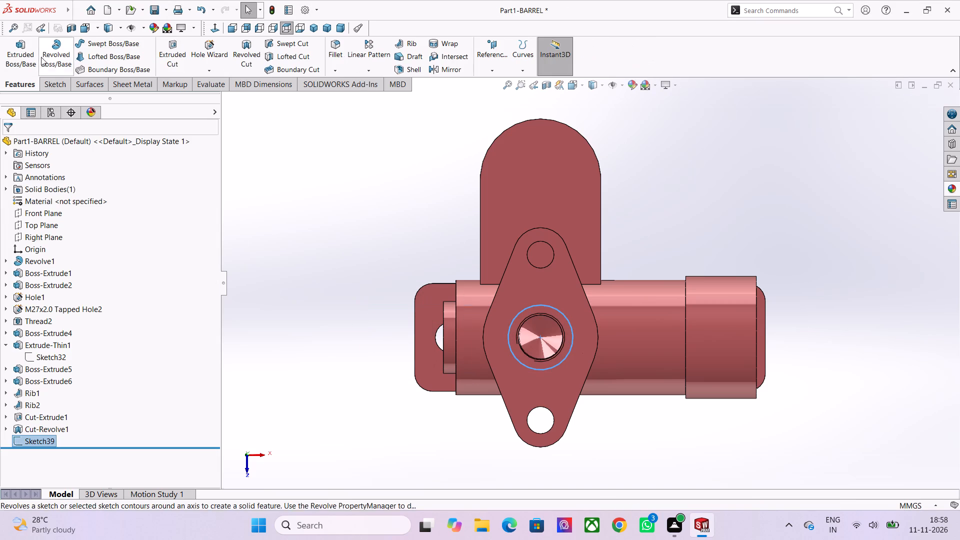
Begin an extruded cut of the 36 mm circle, starting at a 16 mm offset reversed downward below the flange's top face.
click(177, 49)
scroll(364, 243, down, 1)
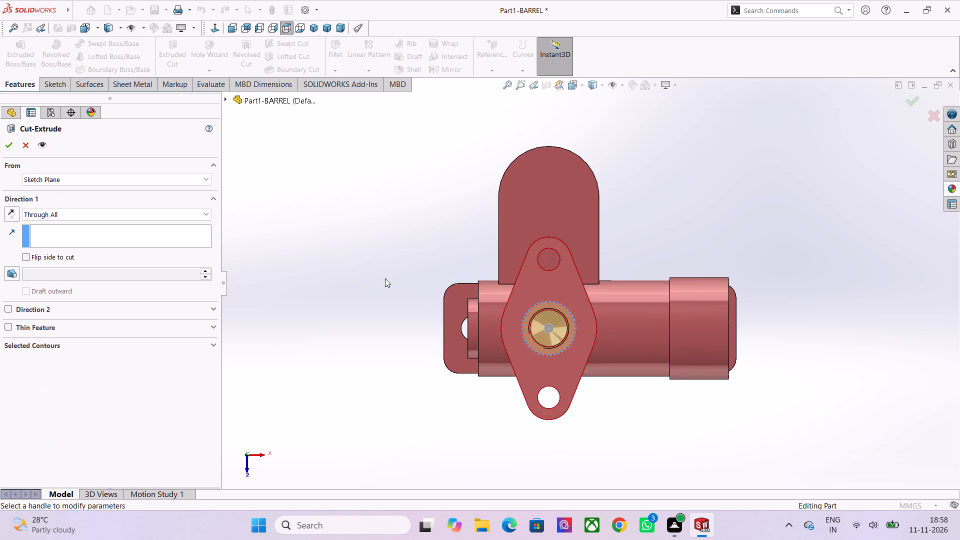
middle_drag(397, 312, 371, 158)
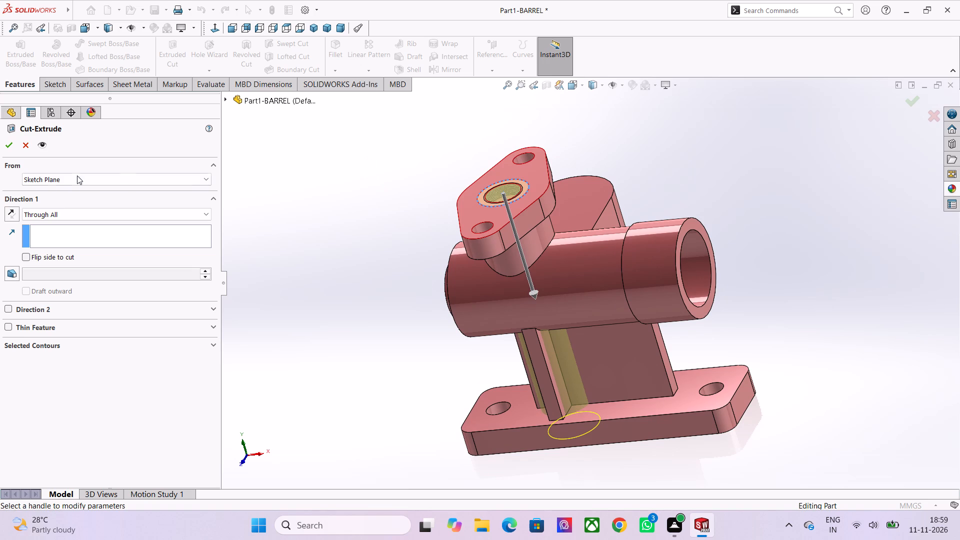
click(63, 179)
click(66, 216)
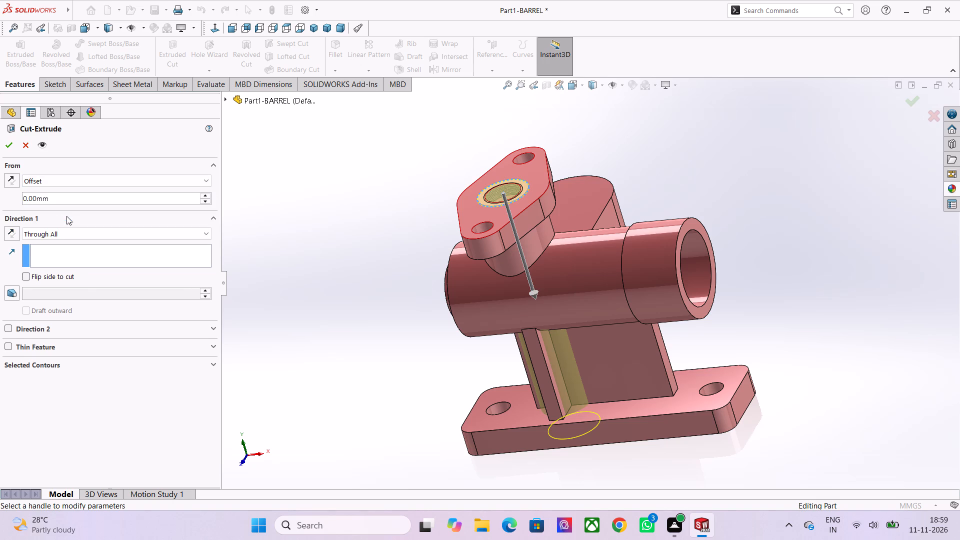
double_click(66, 201)
text(16)
key(Return)
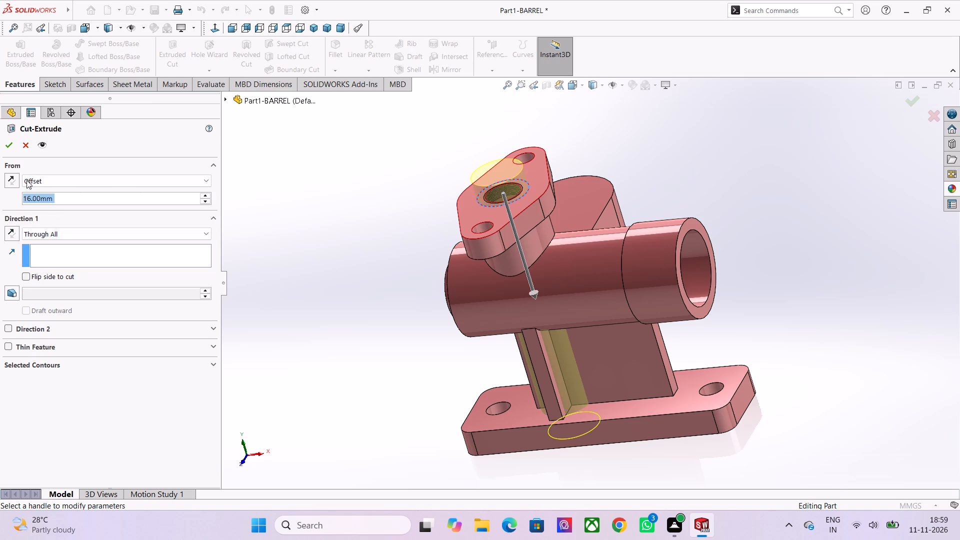
click(9, 176)
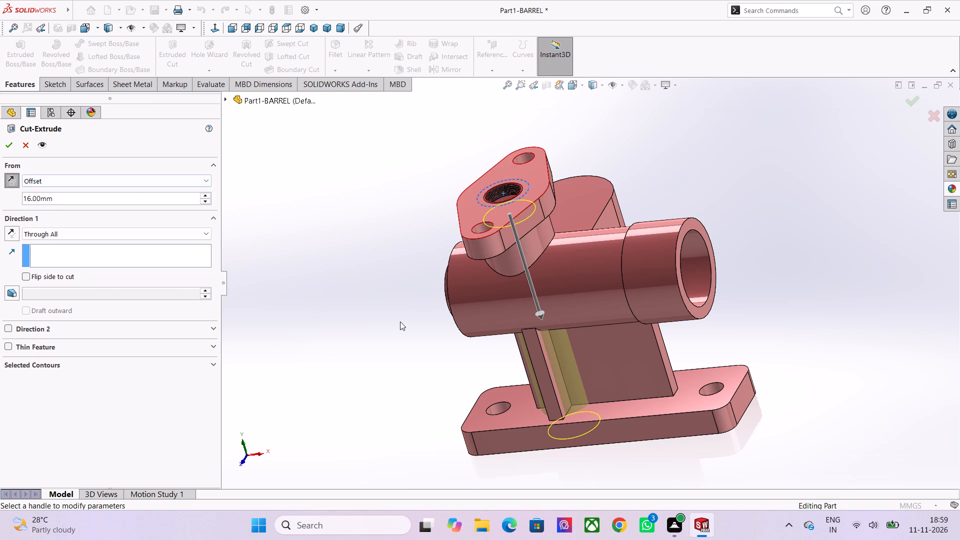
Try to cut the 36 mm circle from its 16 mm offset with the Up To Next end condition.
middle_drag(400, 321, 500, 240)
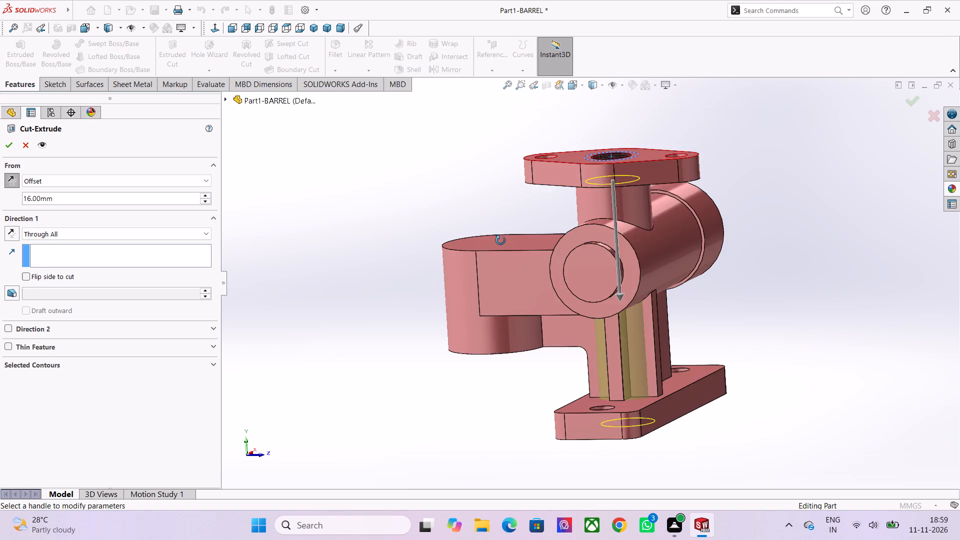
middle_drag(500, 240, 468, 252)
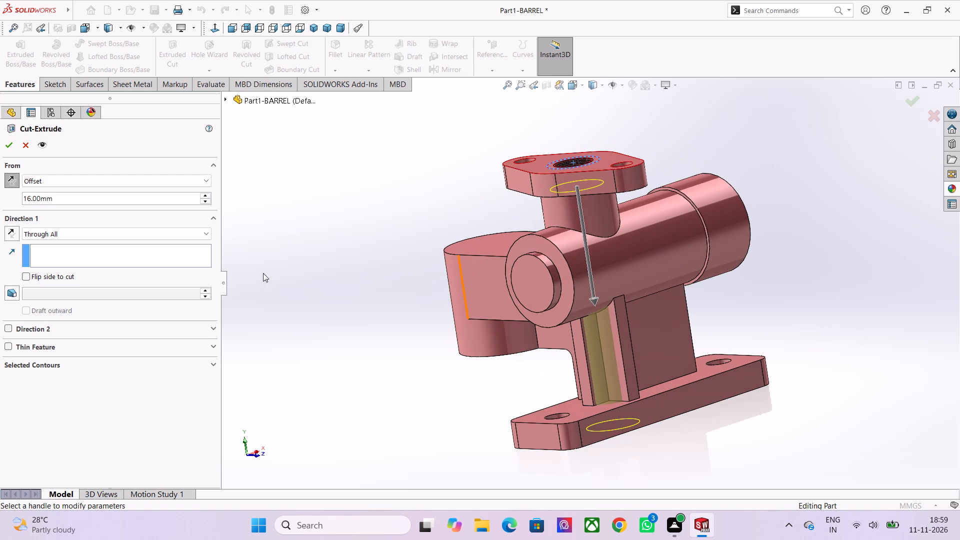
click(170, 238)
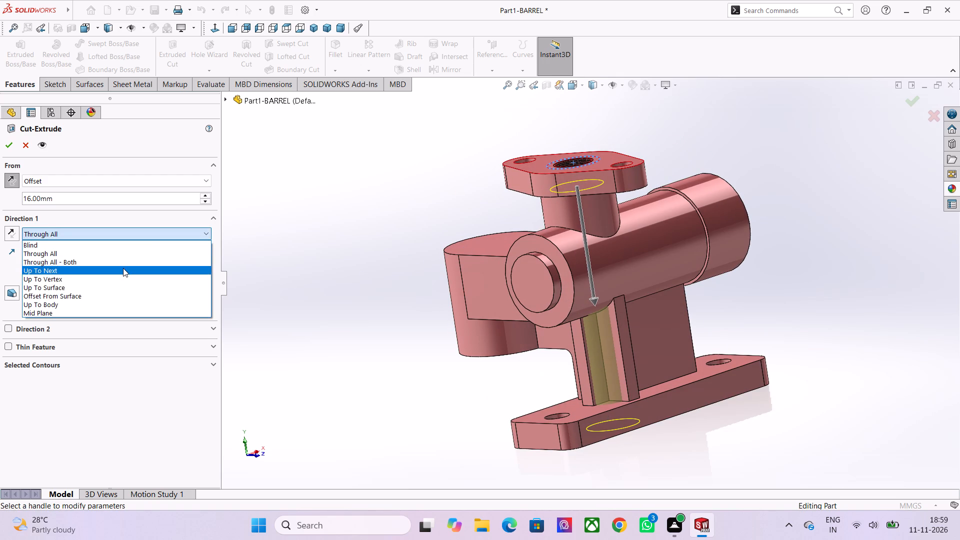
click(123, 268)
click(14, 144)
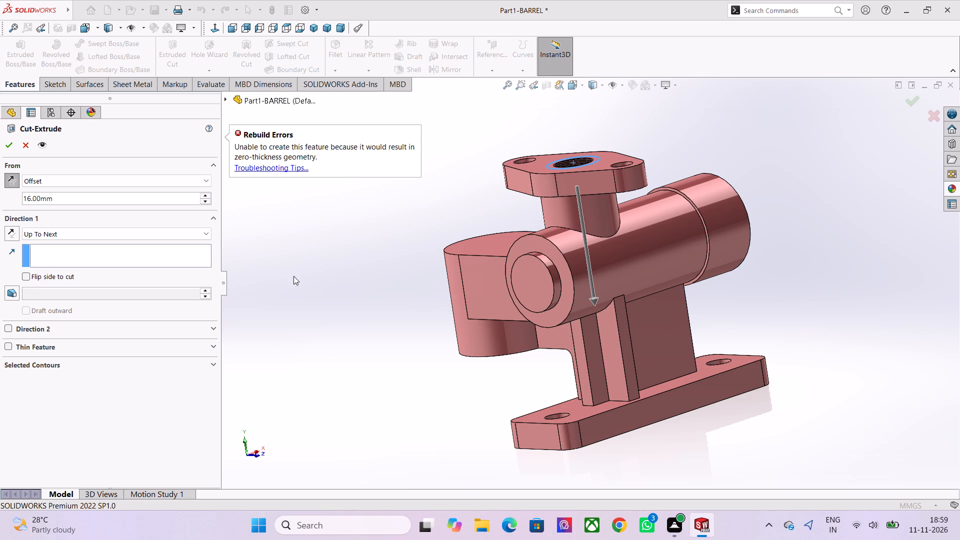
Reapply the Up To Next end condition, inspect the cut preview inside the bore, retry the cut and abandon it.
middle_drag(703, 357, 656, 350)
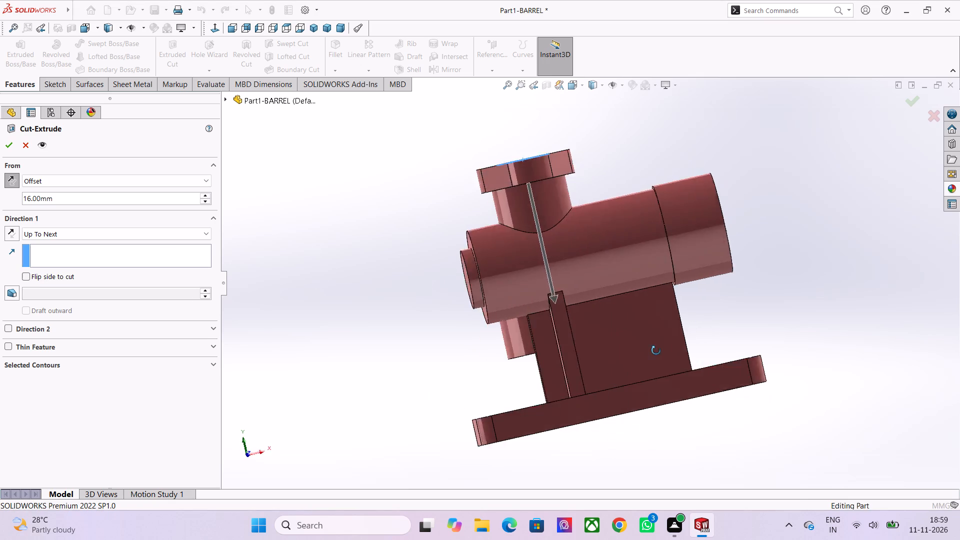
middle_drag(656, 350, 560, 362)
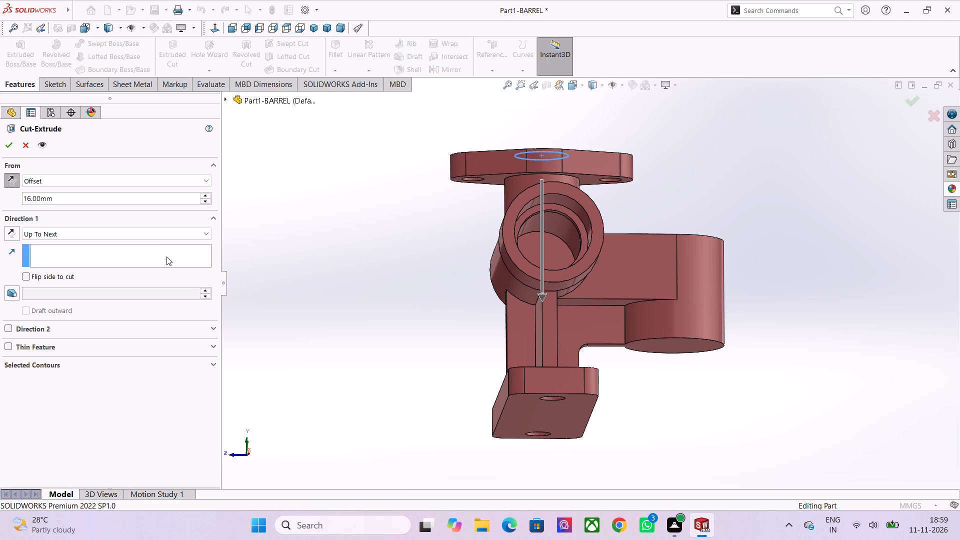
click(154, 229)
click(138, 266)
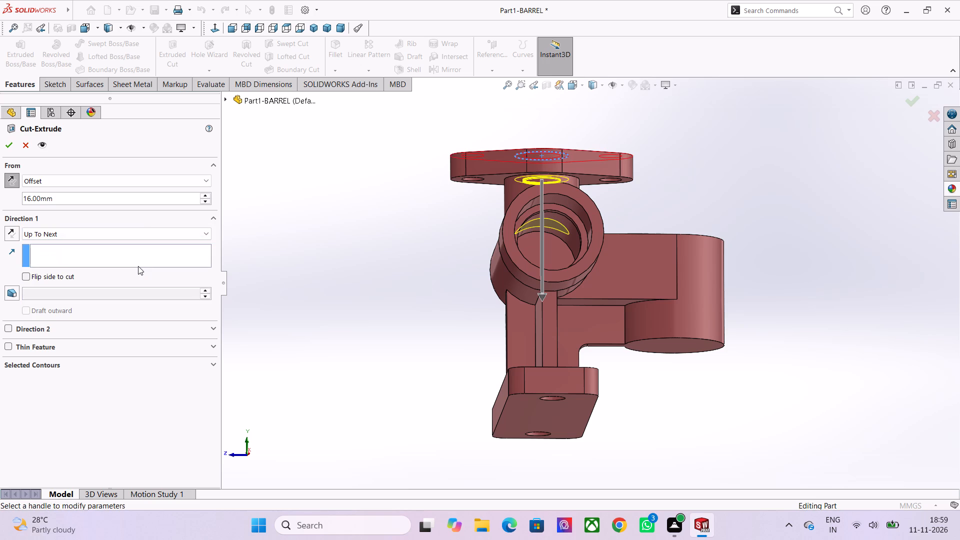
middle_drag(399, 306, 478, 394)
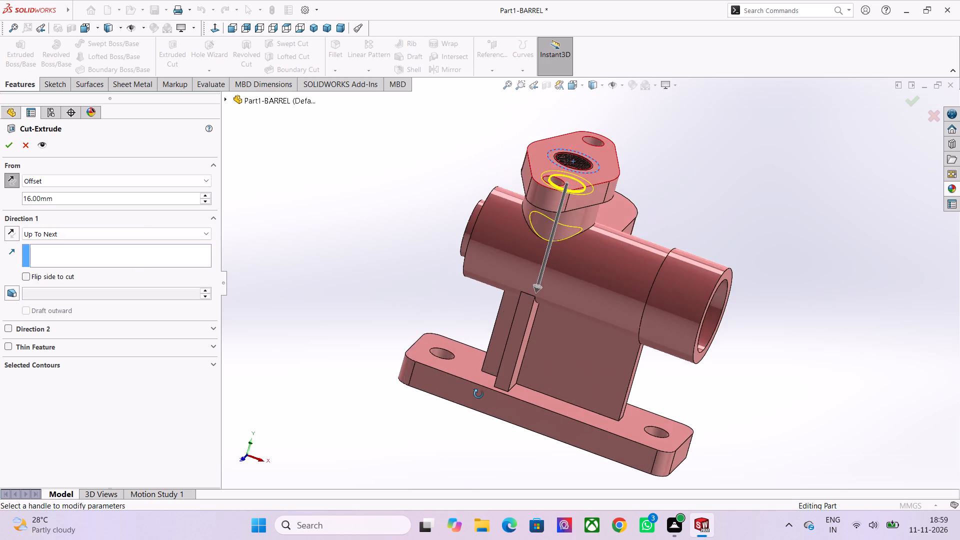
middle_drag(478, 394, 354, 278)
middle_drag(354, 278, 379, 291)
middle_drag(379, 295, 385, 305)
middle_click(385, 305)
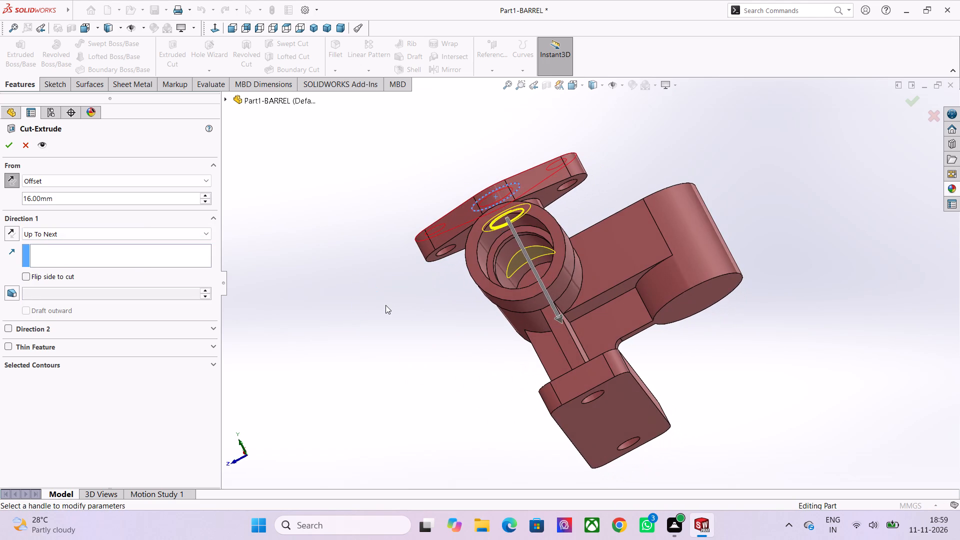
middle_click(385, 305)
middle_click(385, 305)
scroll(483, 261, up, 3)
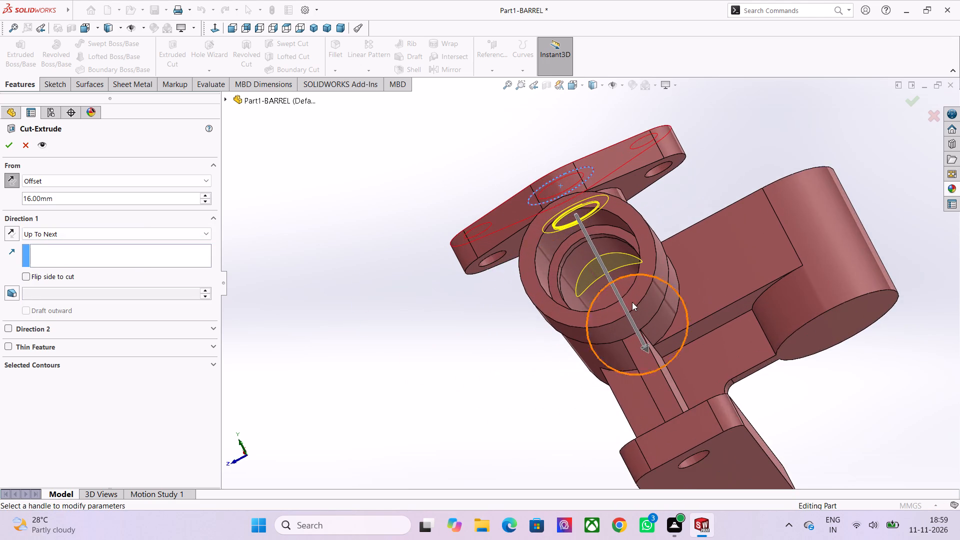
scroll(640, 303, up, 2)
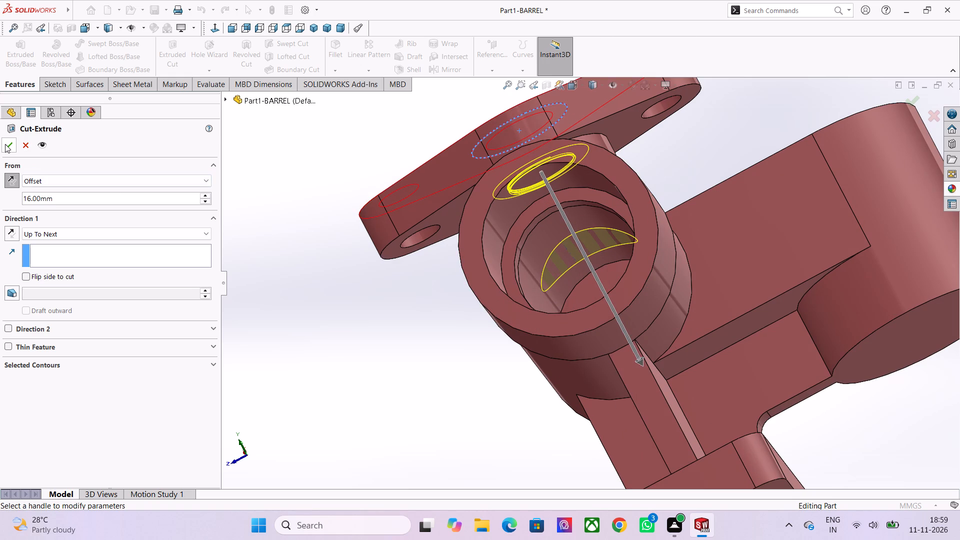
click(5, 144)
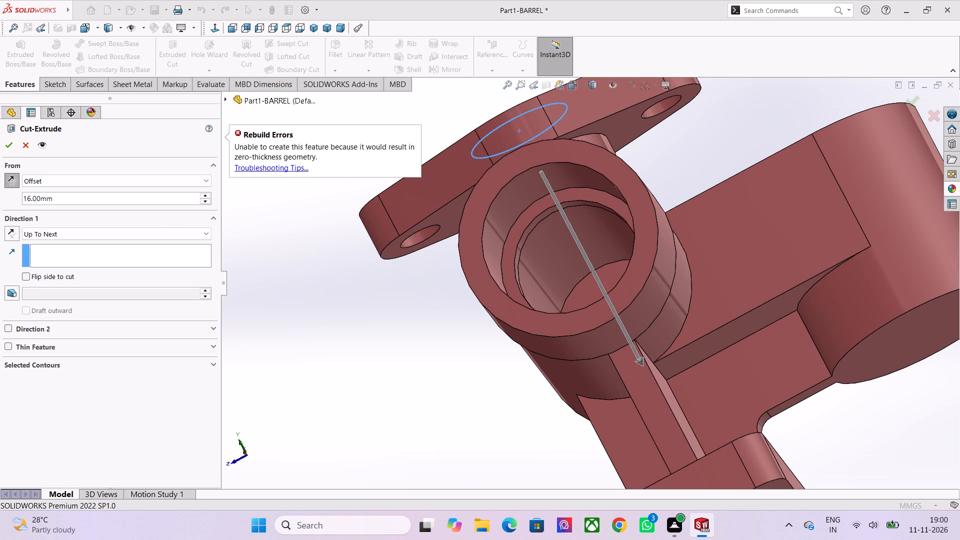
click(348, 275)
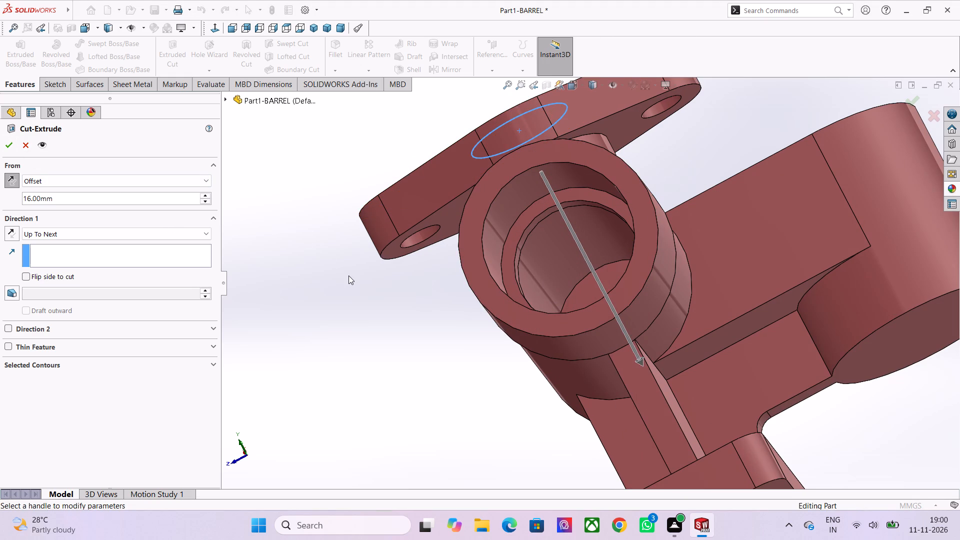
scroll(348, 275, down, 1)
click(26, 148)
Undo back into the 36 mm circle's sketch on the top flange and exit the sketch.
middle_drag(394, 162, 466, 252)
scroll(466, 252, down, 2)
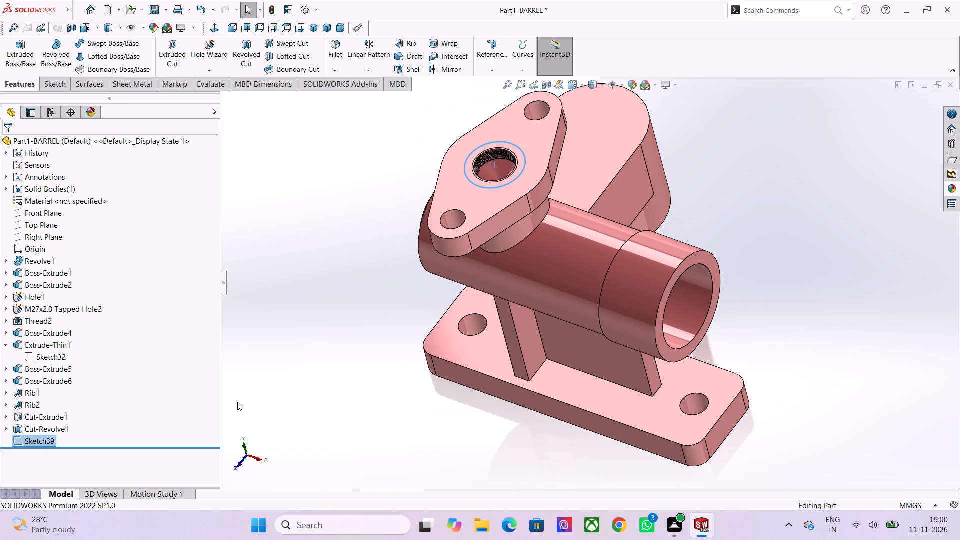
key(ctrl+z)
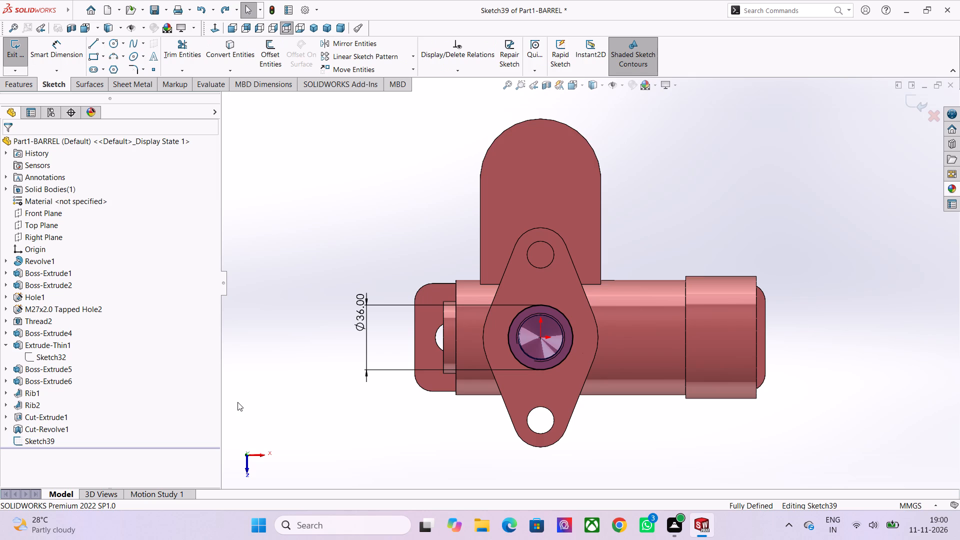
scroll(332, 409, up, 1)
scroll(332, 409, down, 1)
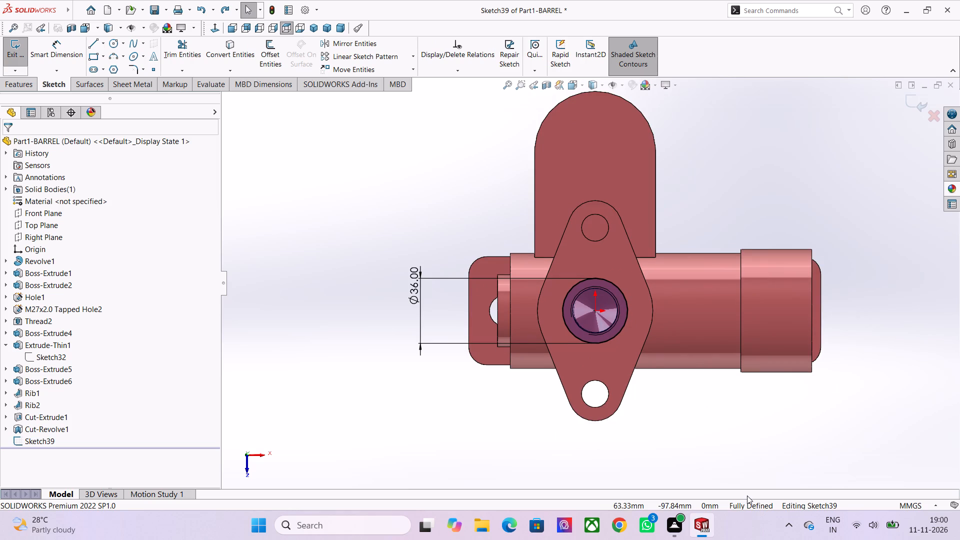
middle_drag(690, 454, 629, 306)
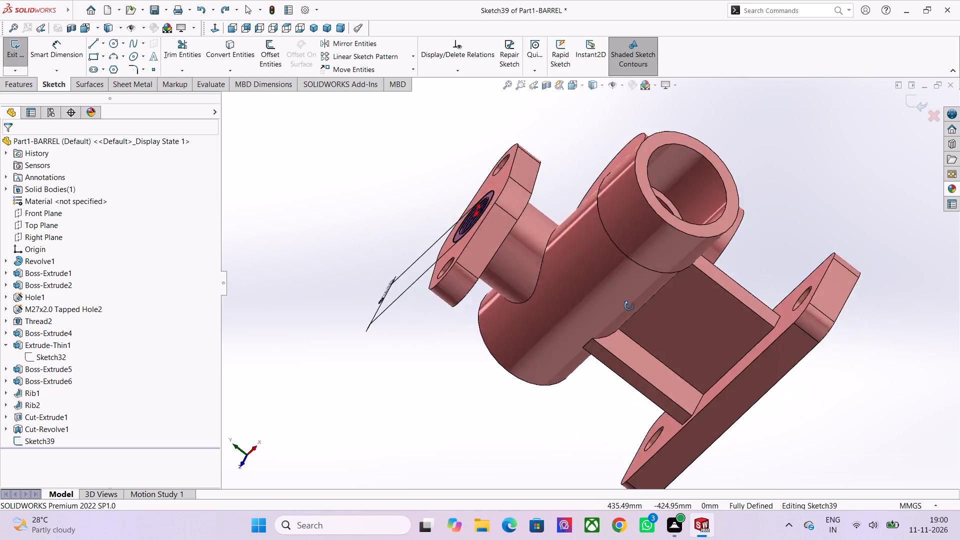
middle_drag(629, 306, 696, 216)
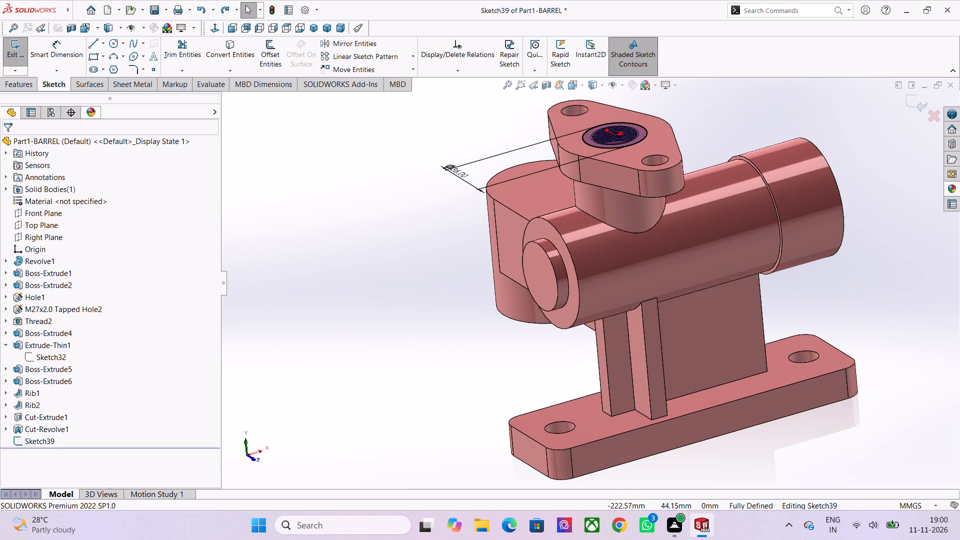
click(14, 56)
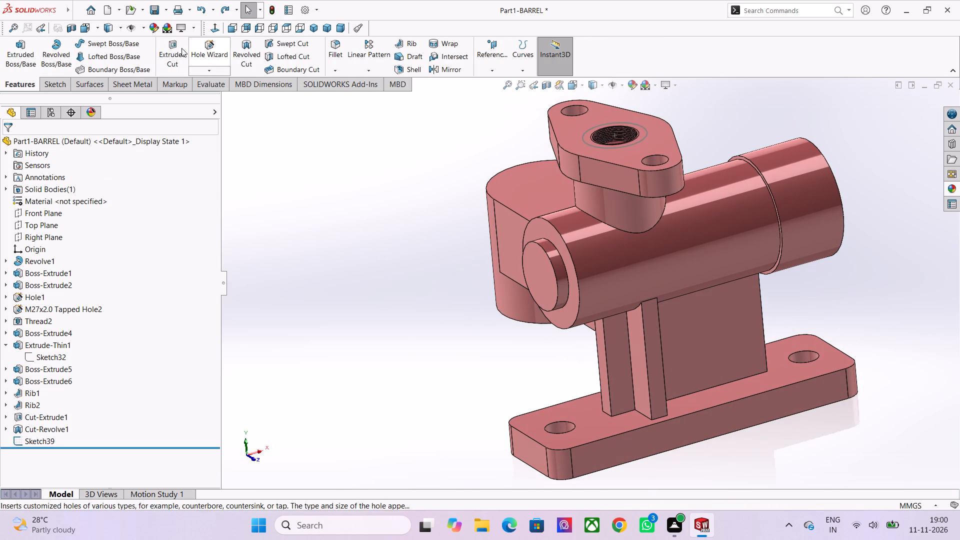
Start an extruded cut of the 36 mm circle sketch from a 16 mm offset, reversed to lie below the flange's top face.
click(172, 52)
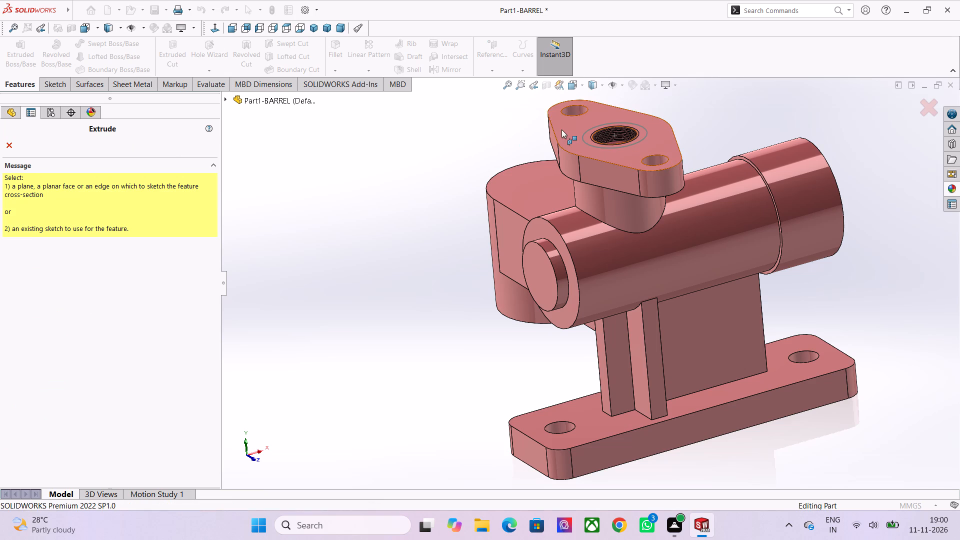
click(225, 102)
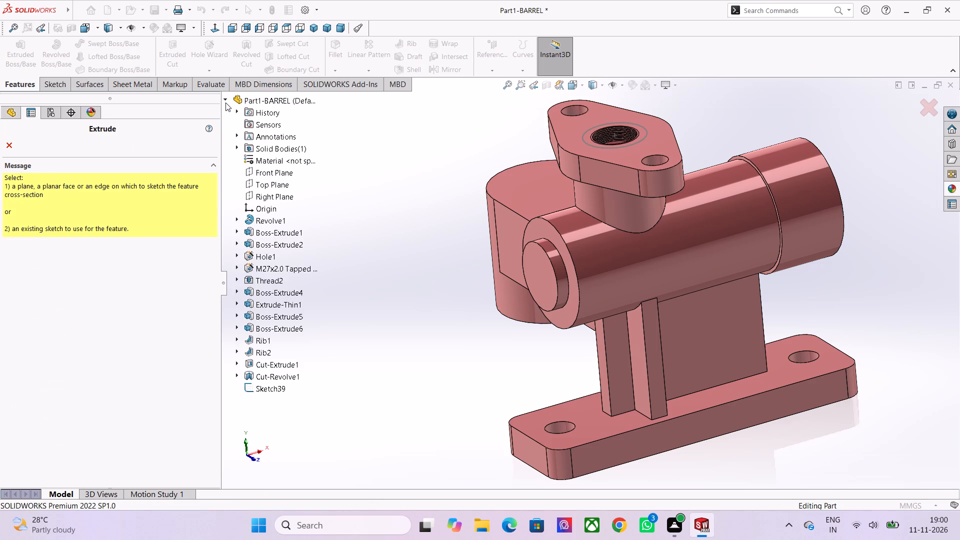
click(260, 387)
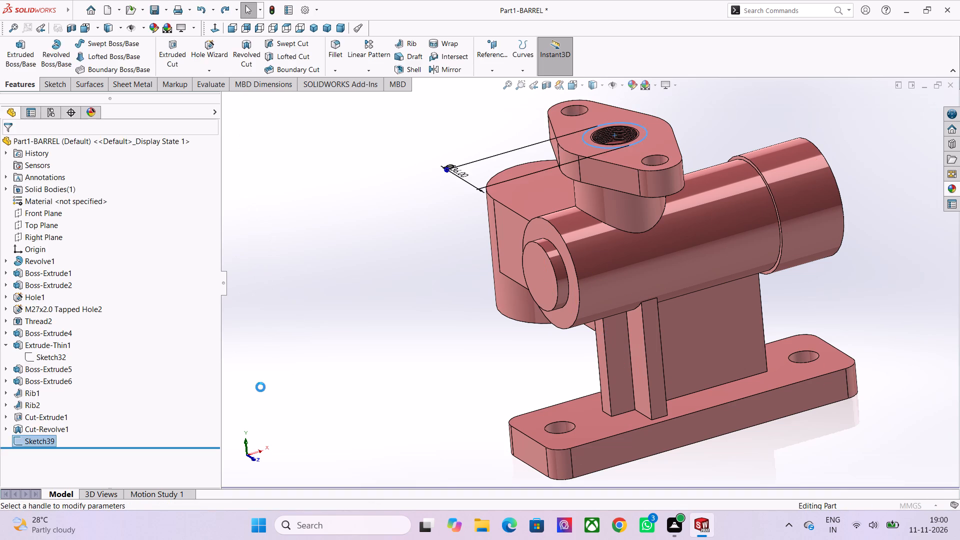
click(75, 176)
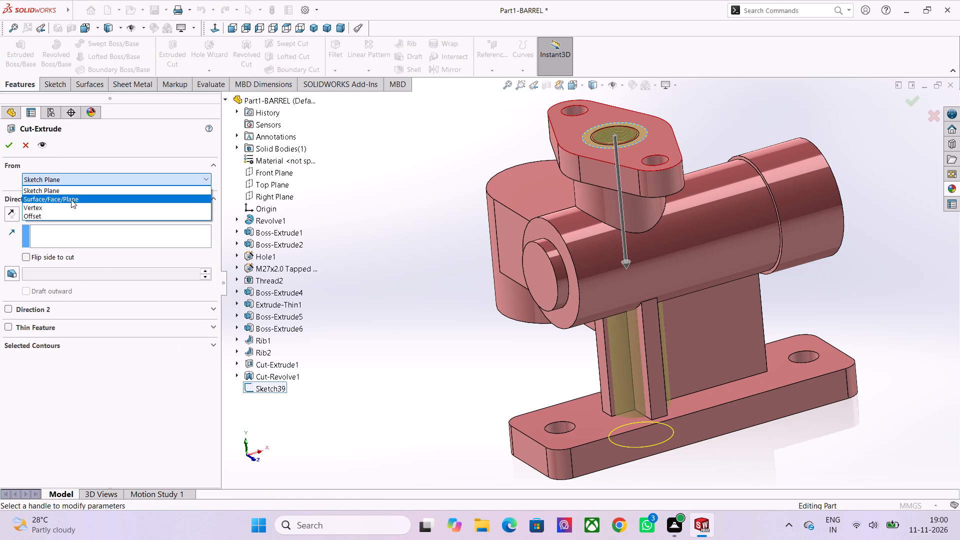
click(69, 211)
click(74, 173)
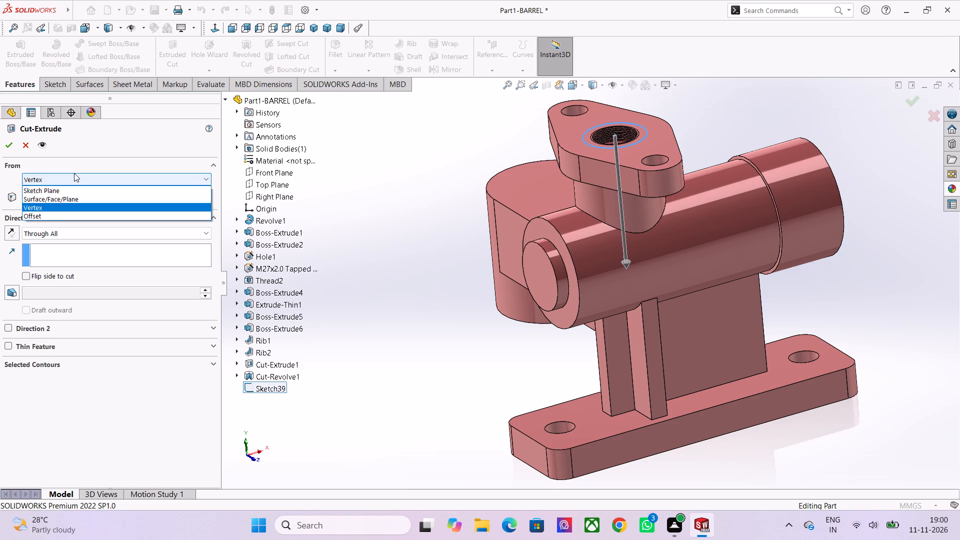
click(65, 214)
click(67, 195)
click(67, 195)
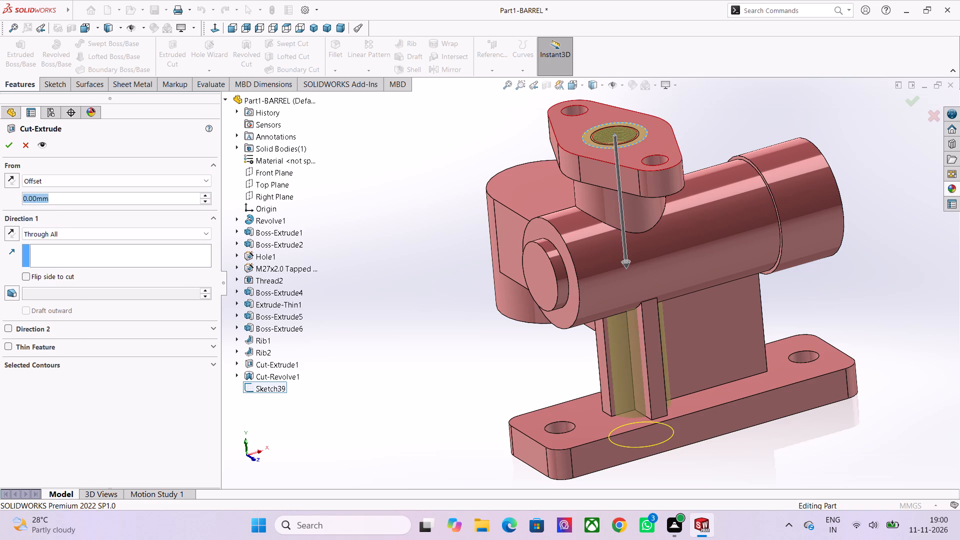
text(16)
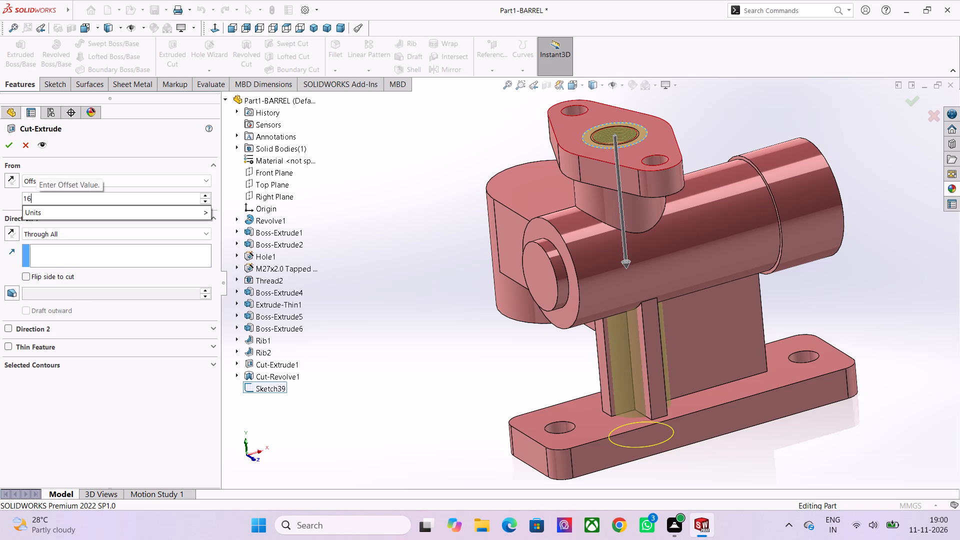
key(Return)
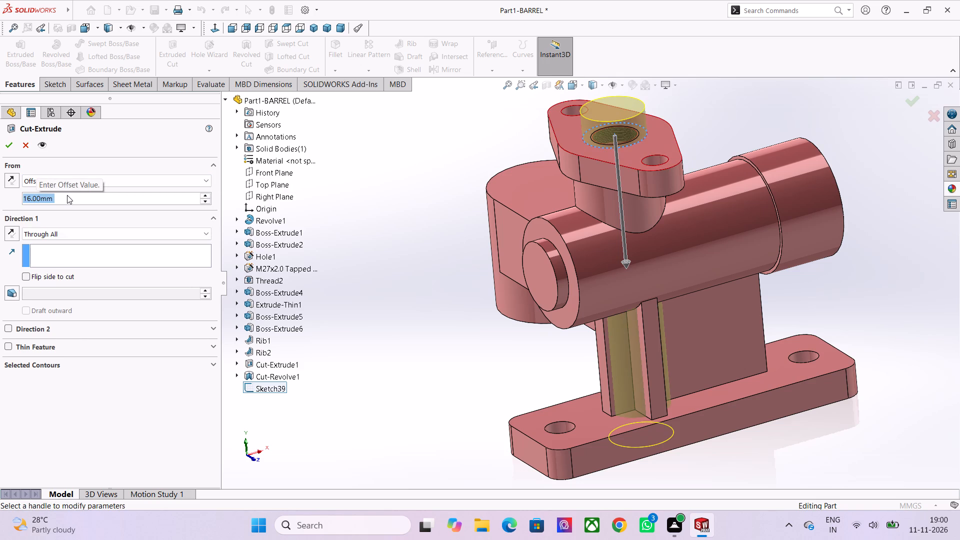
click(8, 180)
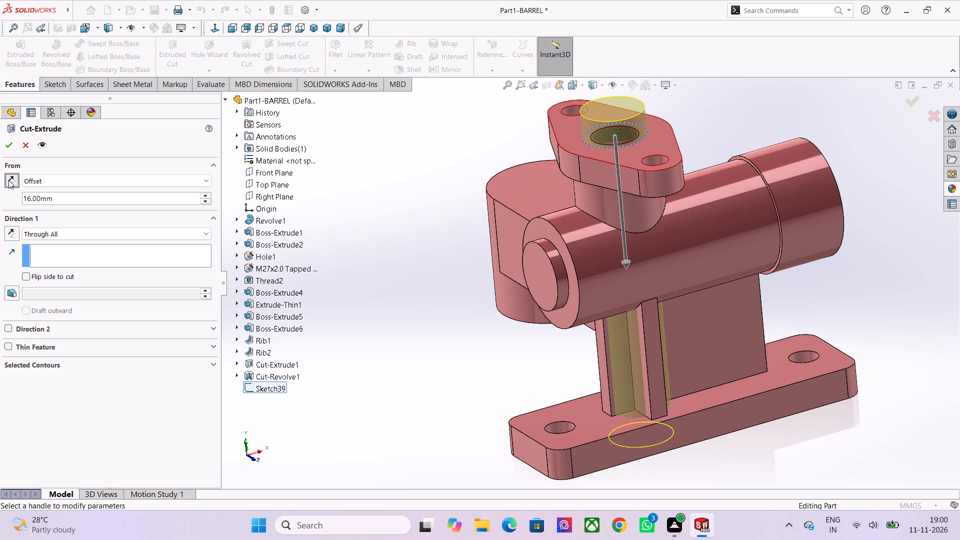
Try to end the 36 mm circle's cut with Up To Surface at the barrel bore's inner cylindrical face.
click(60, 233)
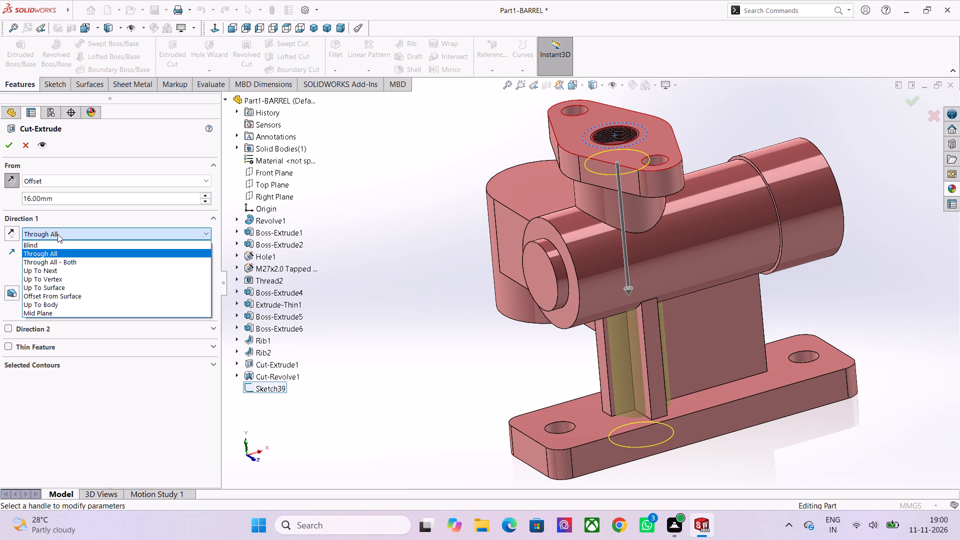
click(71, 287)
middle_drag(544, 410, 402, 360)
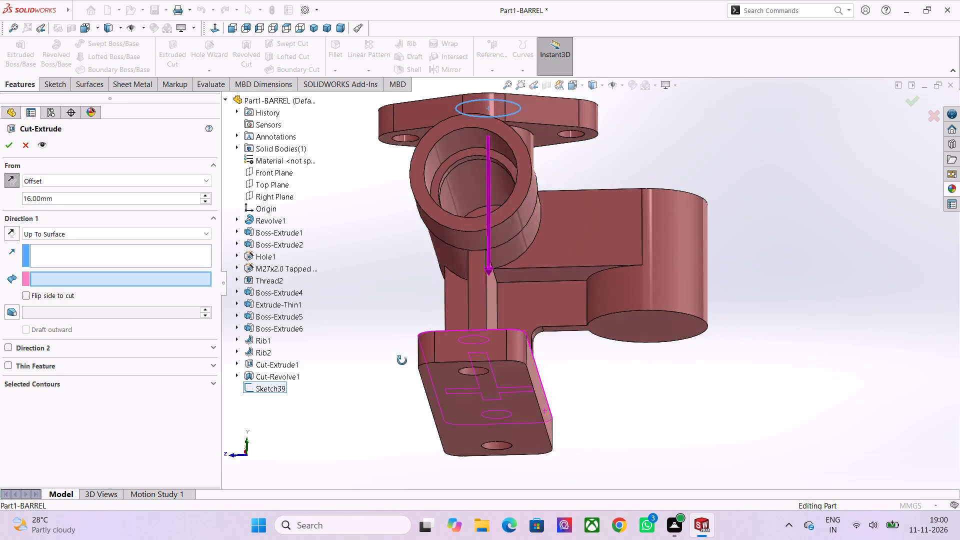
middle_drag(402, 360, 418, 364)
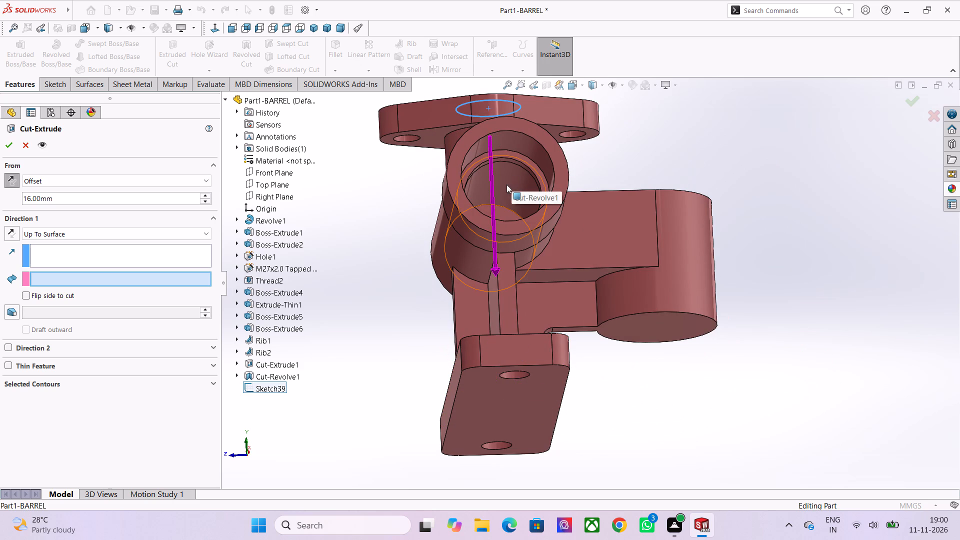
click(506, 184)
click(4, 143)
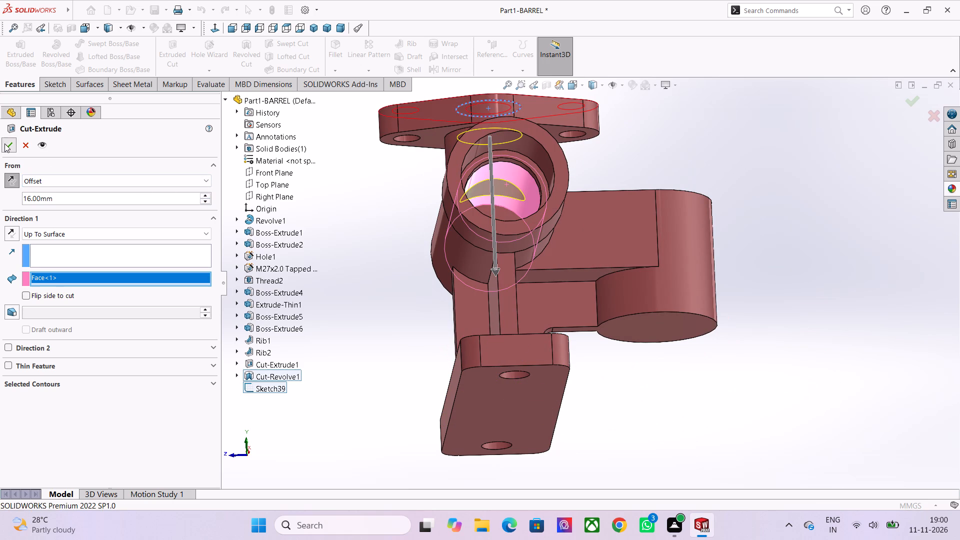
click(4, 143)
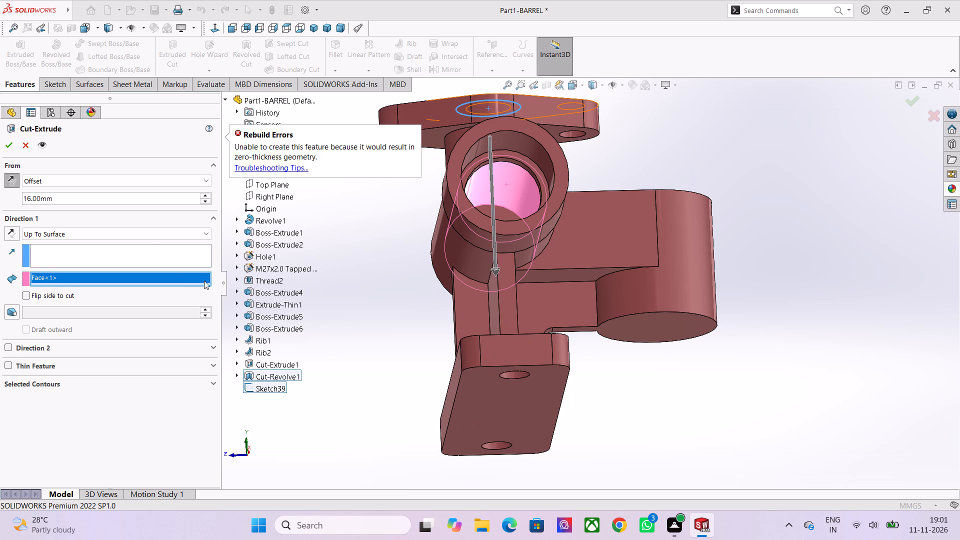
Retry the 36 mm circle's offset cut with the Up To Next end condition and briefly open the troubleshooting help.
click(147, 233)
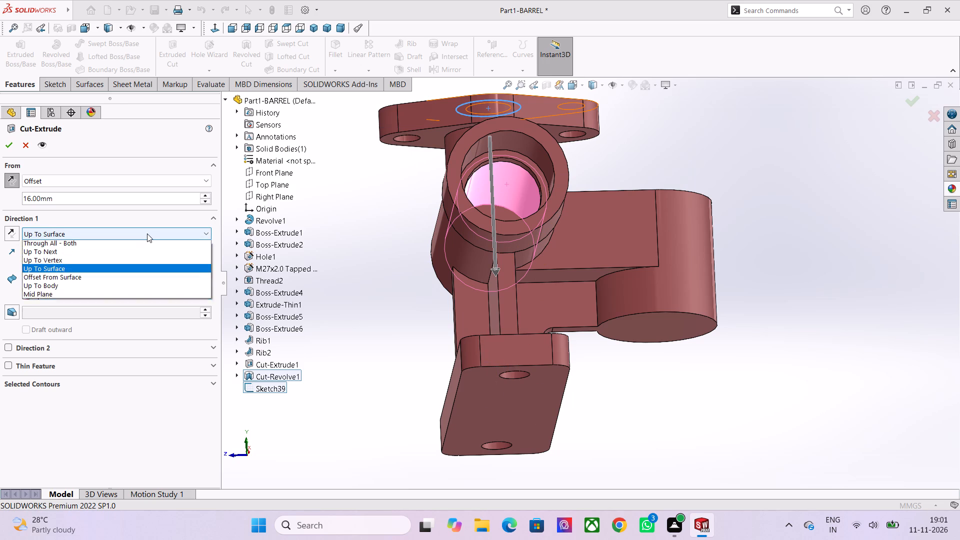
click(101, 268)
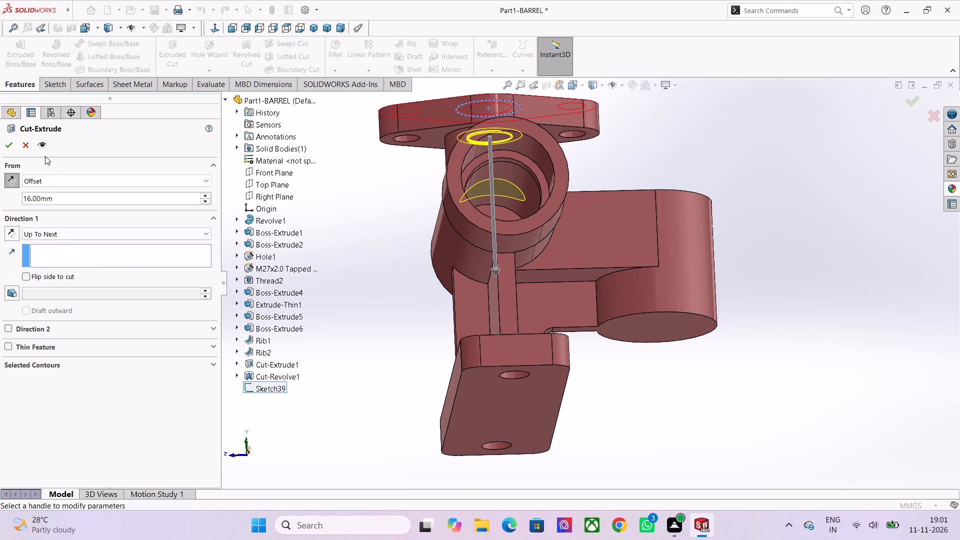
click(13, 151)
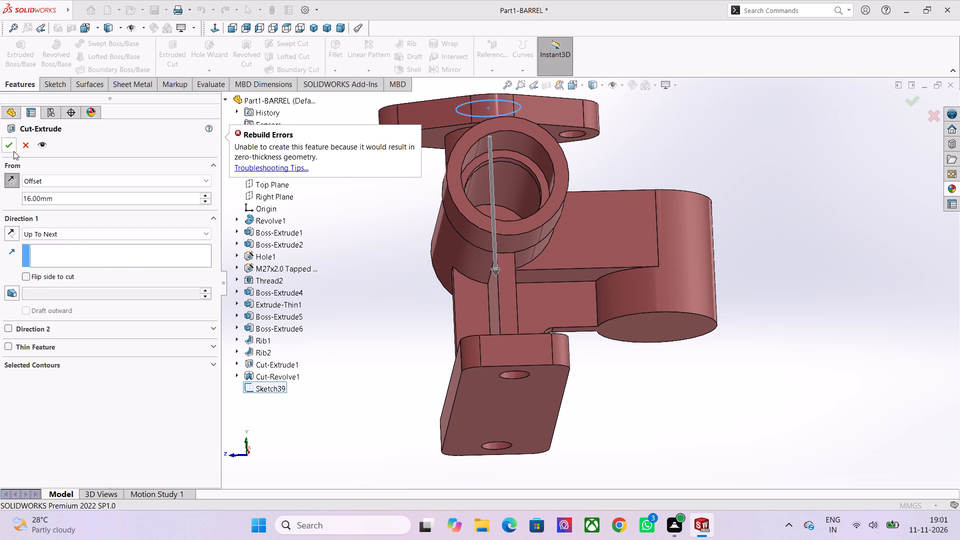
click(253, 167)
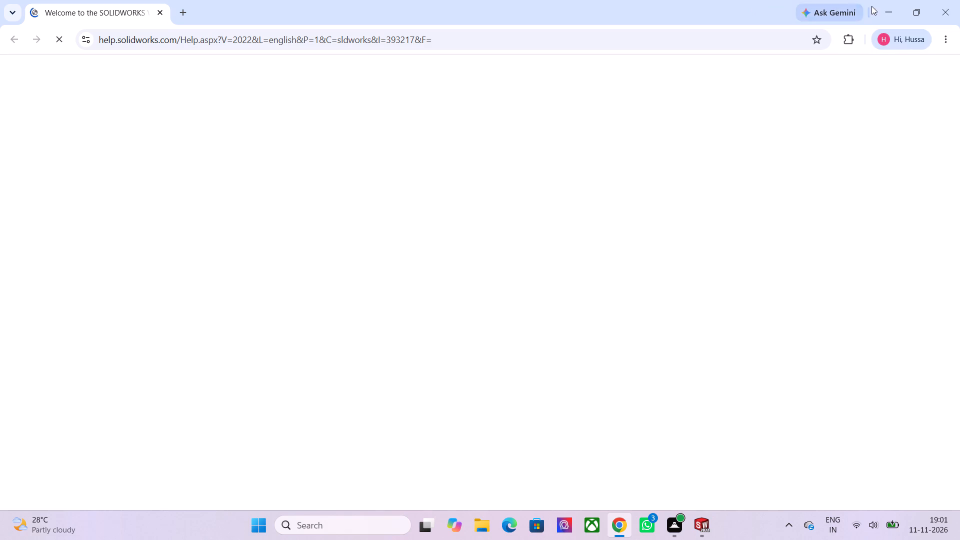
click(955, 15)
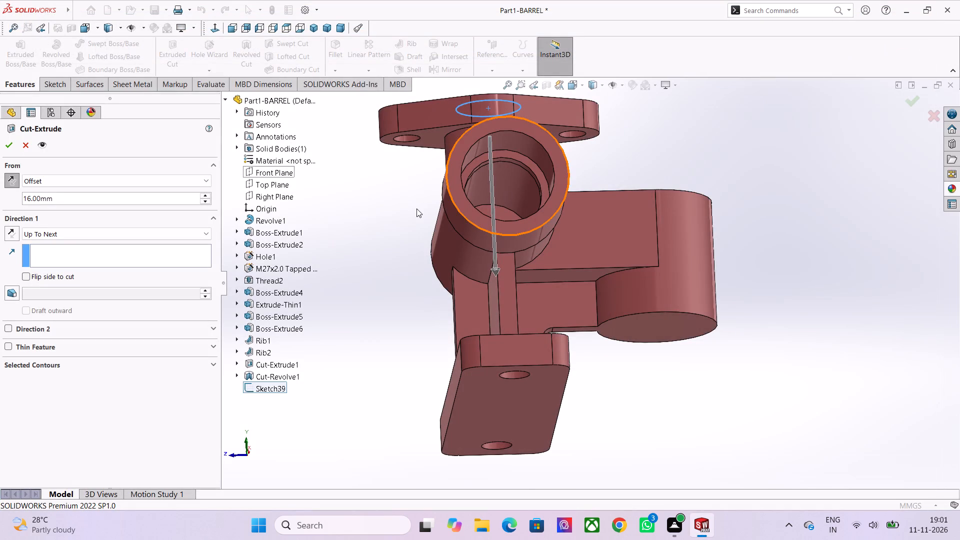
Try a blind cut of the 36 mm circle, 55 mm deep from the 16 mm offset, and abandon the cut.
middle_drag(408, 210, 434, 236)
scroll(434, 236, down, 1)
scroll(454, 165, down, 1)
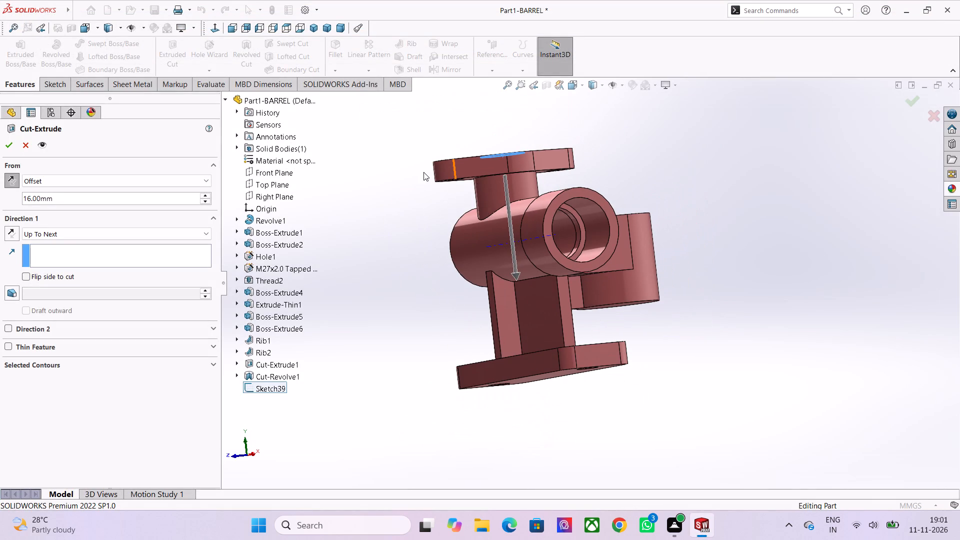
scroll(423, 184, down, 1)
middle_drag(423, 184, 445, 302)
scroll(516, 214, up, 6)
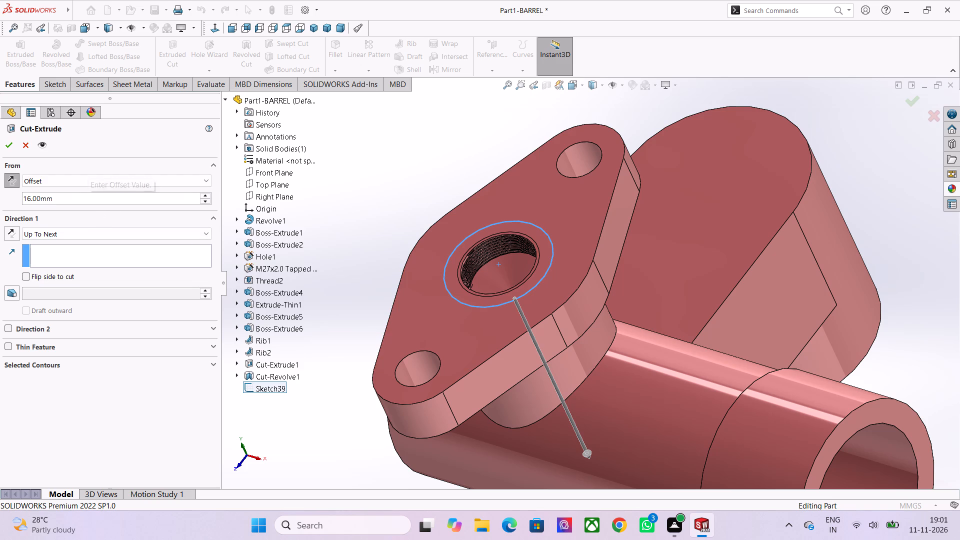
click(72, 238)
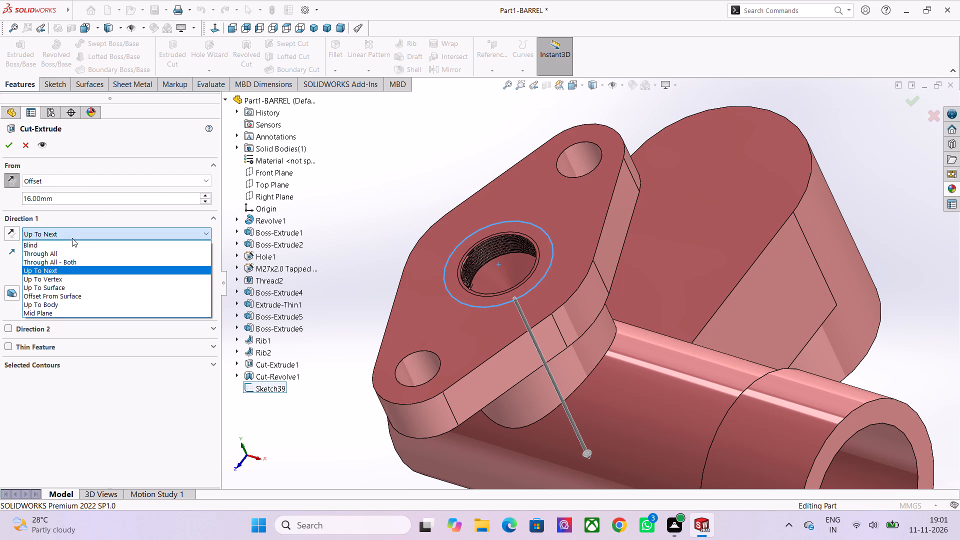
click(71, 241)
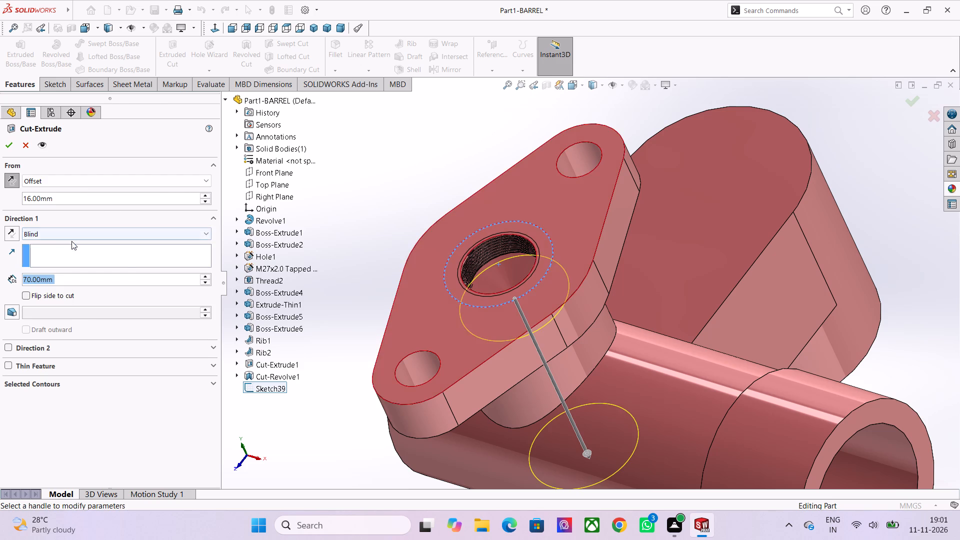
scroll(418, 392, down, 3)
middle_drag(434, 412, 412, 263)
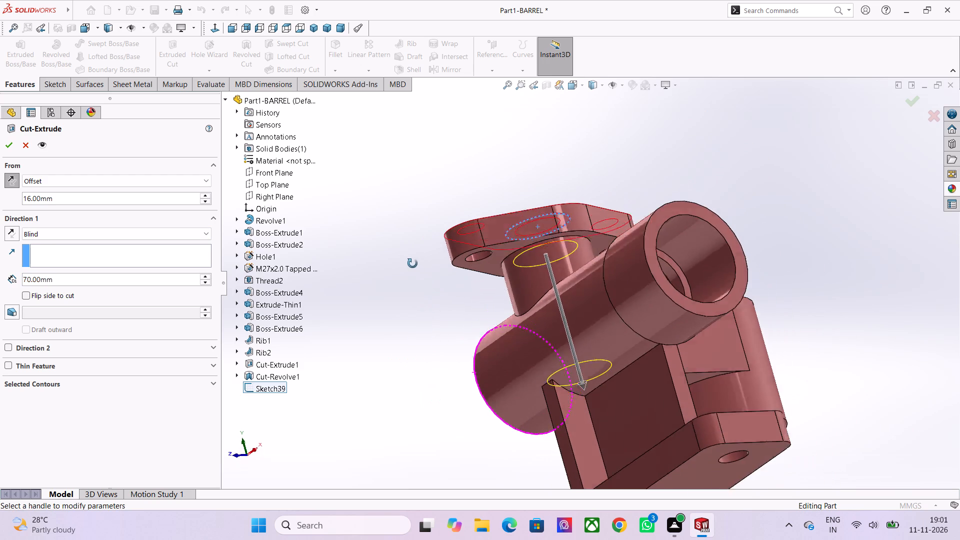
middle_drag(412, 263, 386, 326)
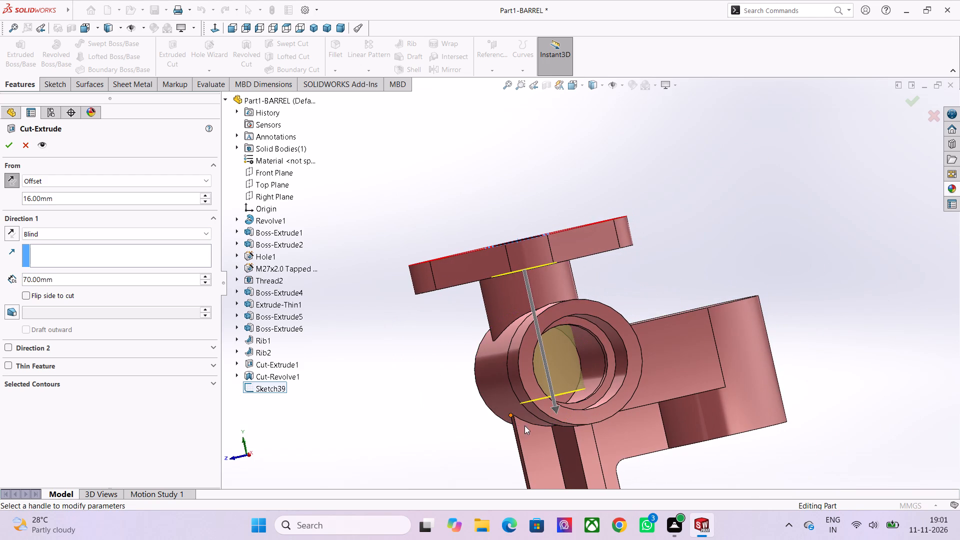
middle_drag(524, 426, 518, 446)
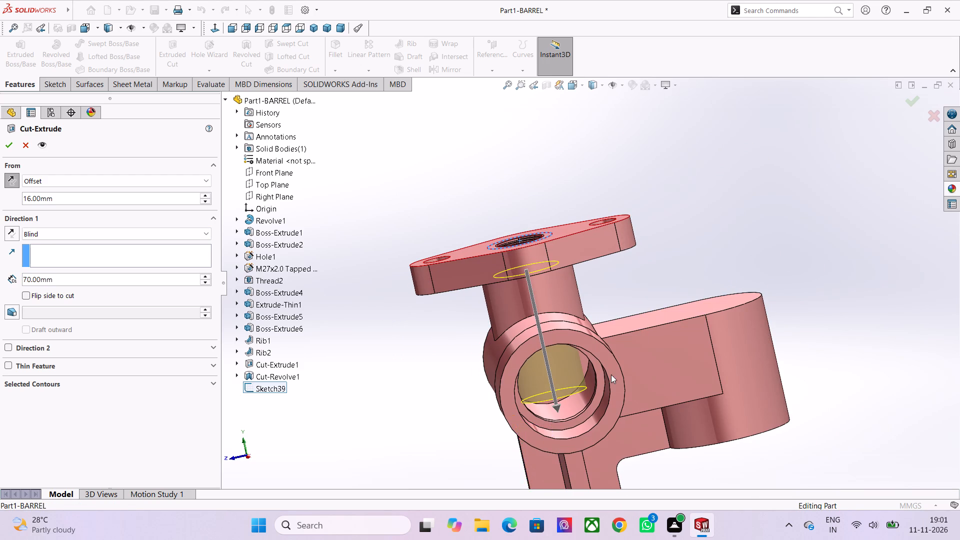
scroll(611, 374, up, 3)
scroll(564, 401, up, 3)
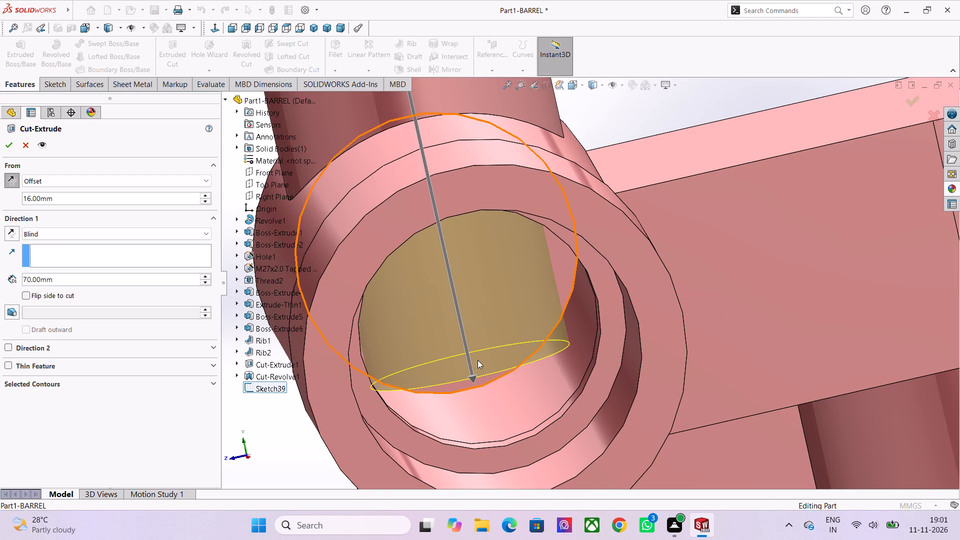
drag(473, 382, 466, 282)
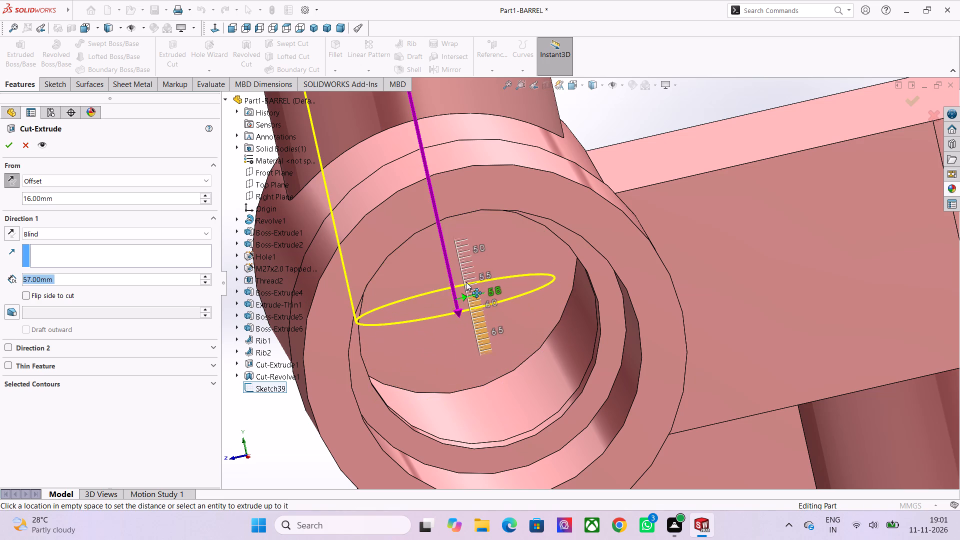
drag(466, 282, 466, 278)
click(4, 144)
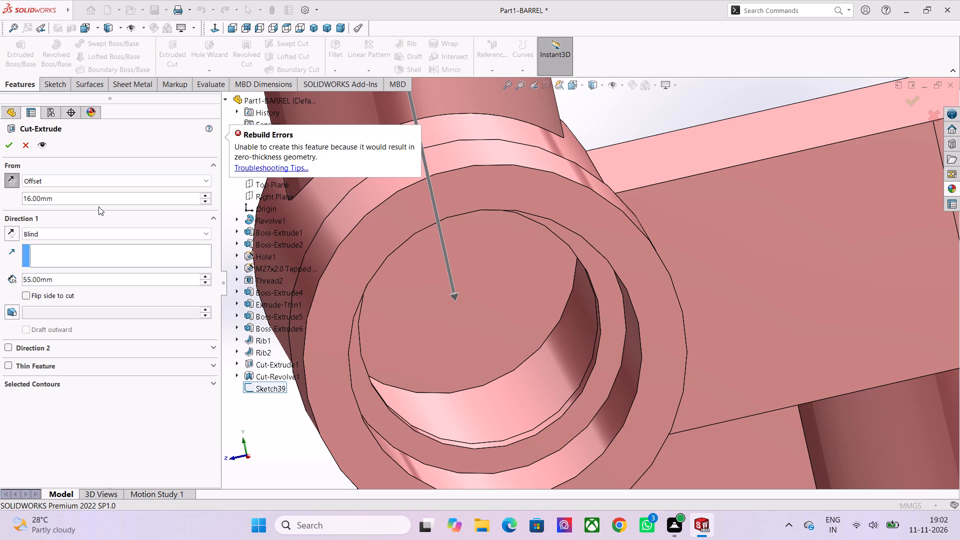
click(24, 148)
Open the 36 mm circle's sketch on the top flange for editing.
scroll(316, 298, down, 4)
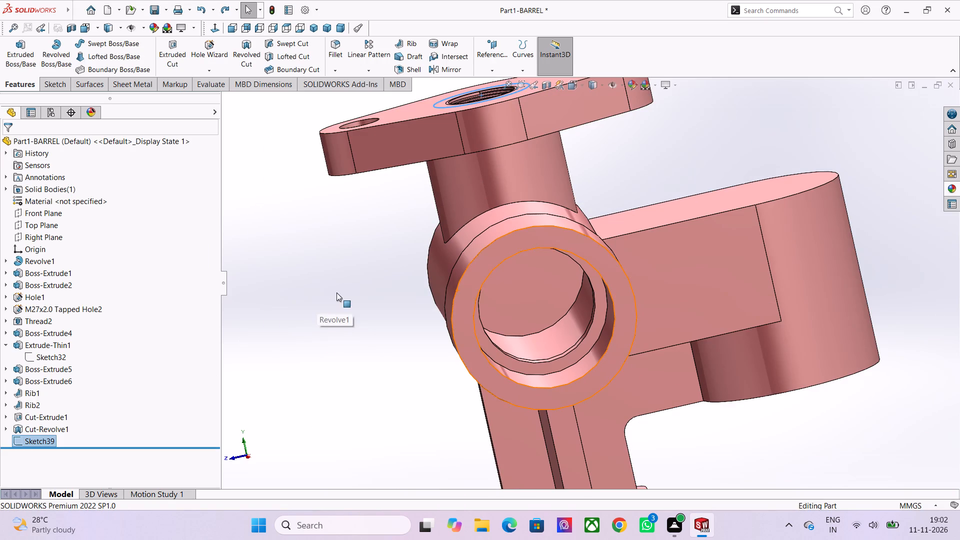
scroll(345, 288, down, 1)
middle_drag(345, 287, 405, 374)
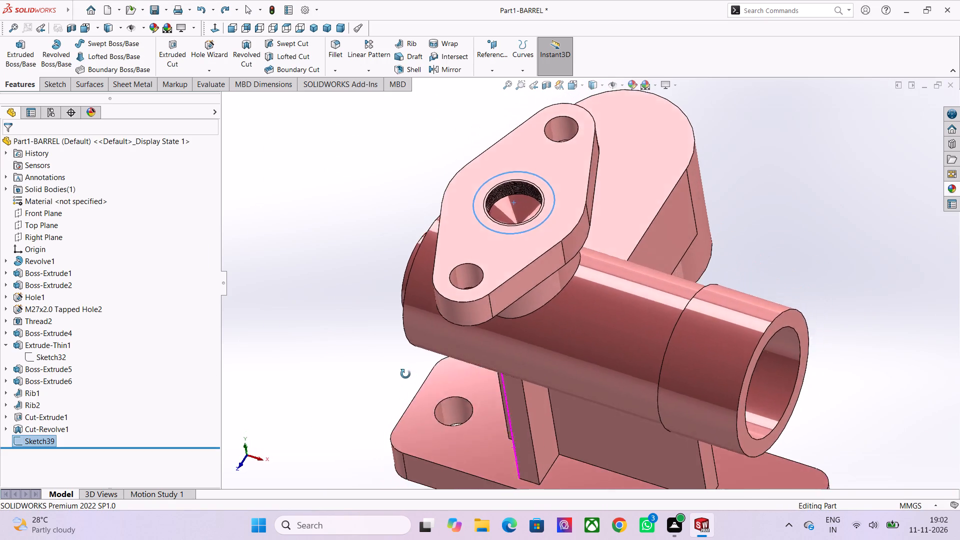
middle_drag(405, 374, 401, 384)
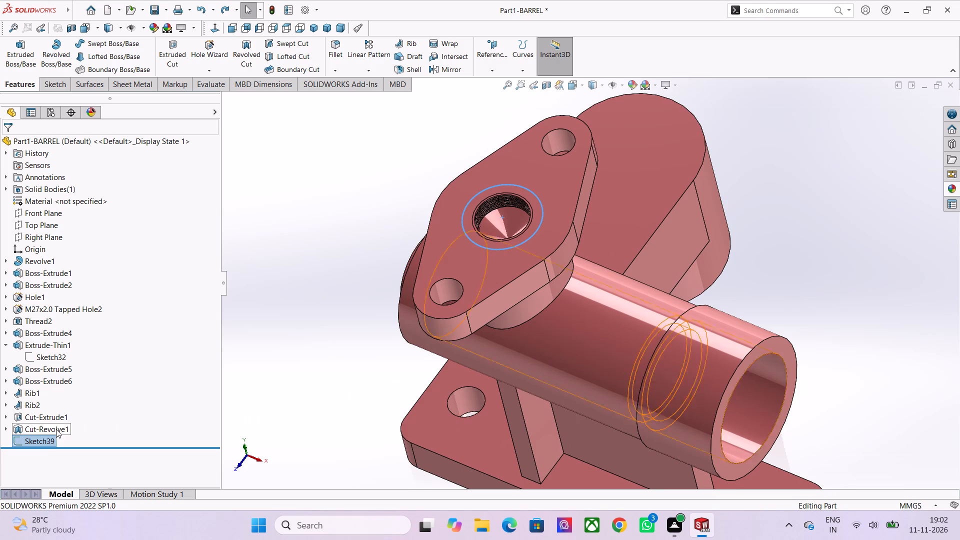
click(99, 397)
click(97, 412)
click(58, 412)
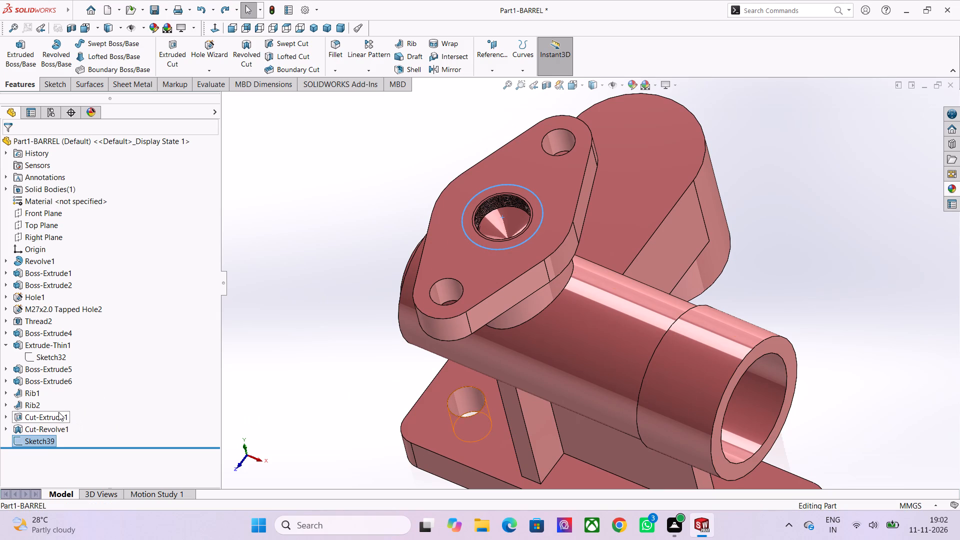
click(38, 445)
click(42, 441)
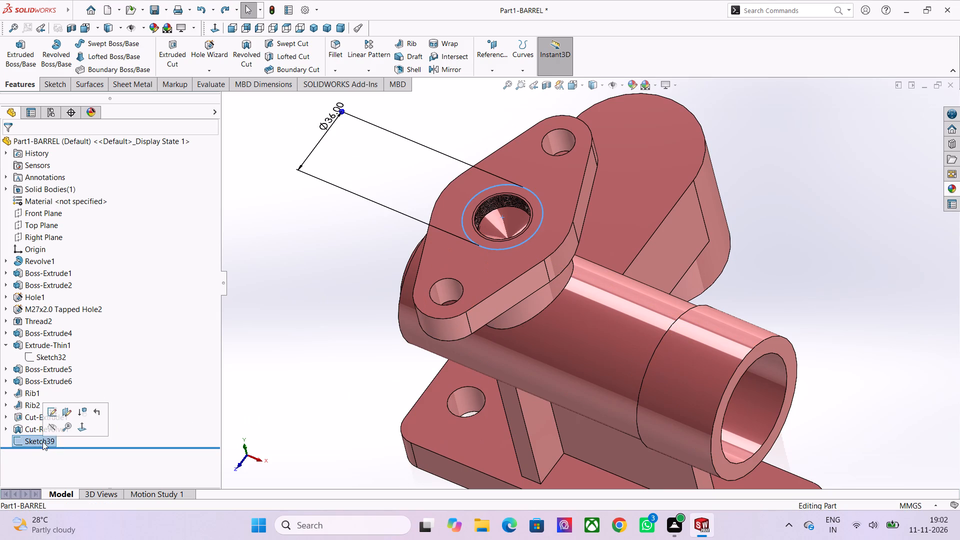
click(47, 414)
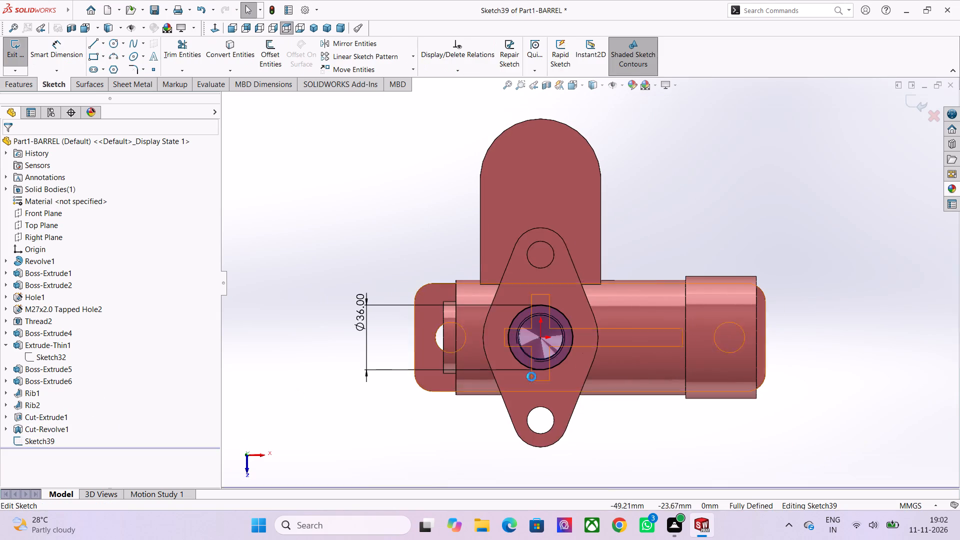
scroll(398, 325, up, 2)
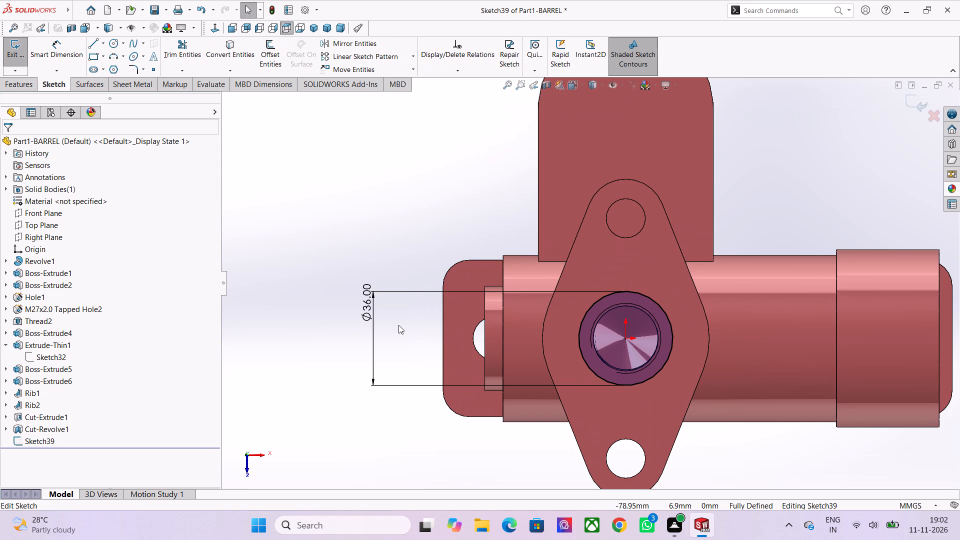
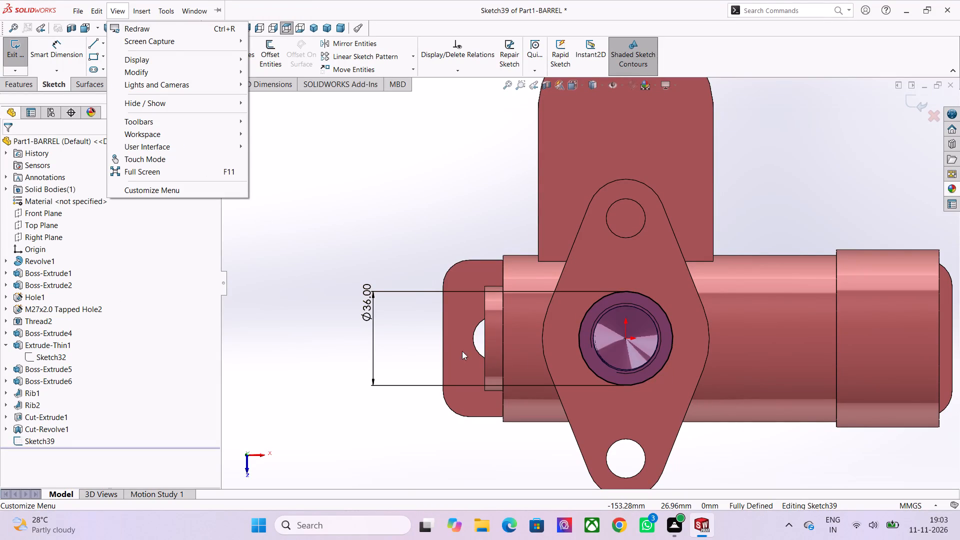
Examine the 36 mm circle sketched around the threaded hole on the oval flange and the adjoining barrel geometry.
click(408, 221)
middle_drag(490, 326, 409, 356)
scroll(409, 356, down, 2)
middle_drag(418, 356, 451, 294)
scroll(486, 374, up, 3)
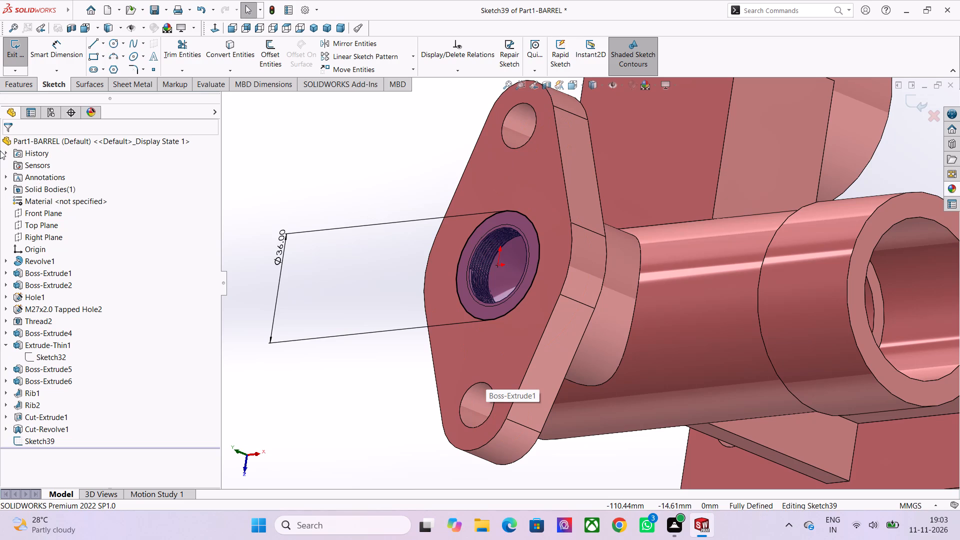
middle_drag(430, 244, 416, 294)
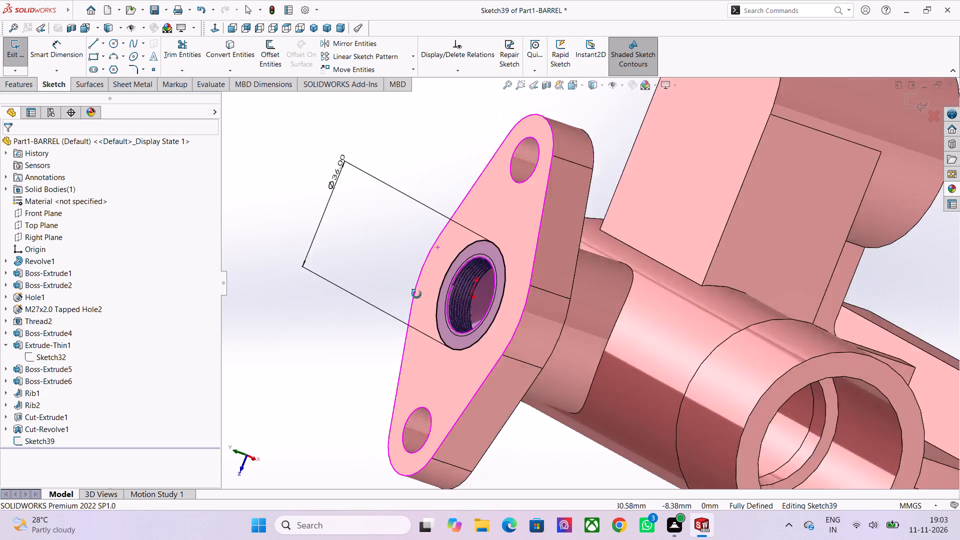
middle_drag(416, 294, 464, 294)
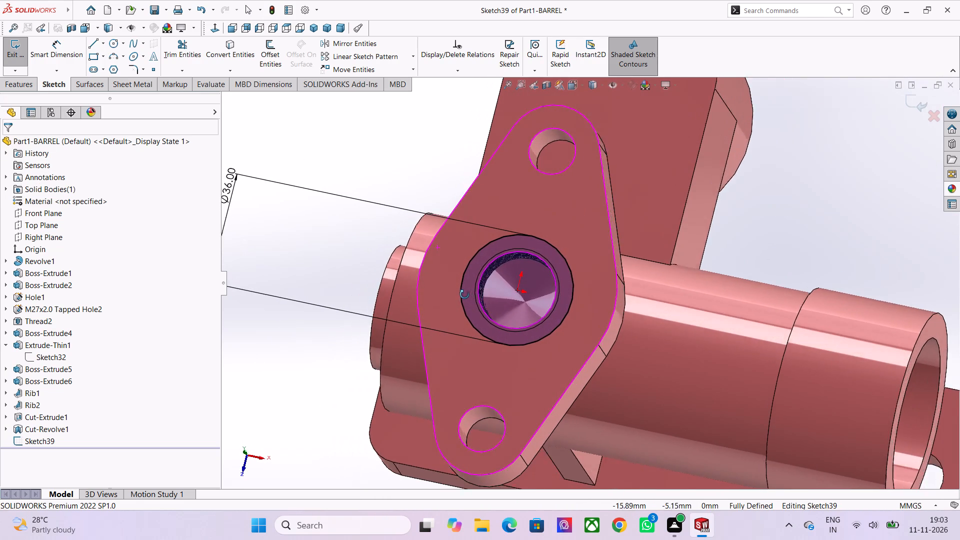
middle_drag(464, 294, 448, 286)
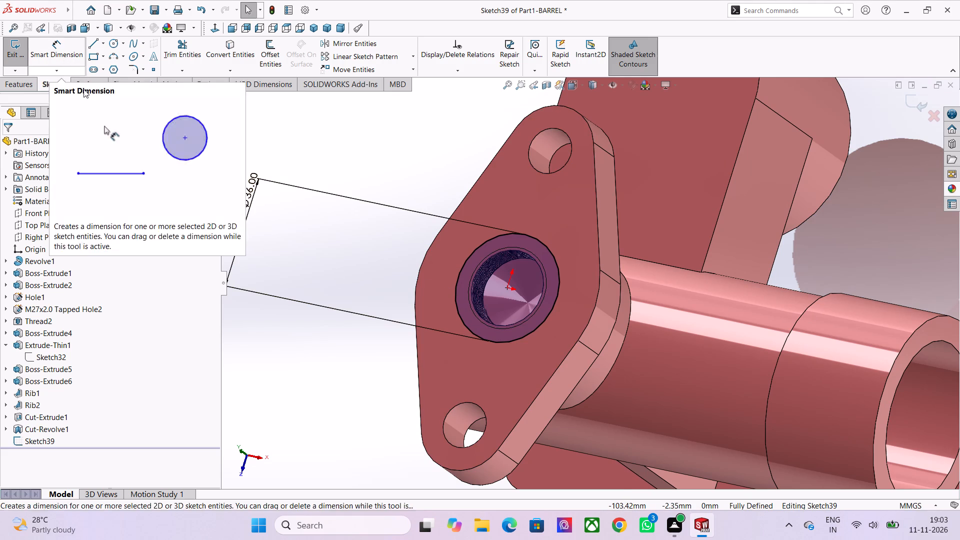
scroll(480, 241, up, 2)
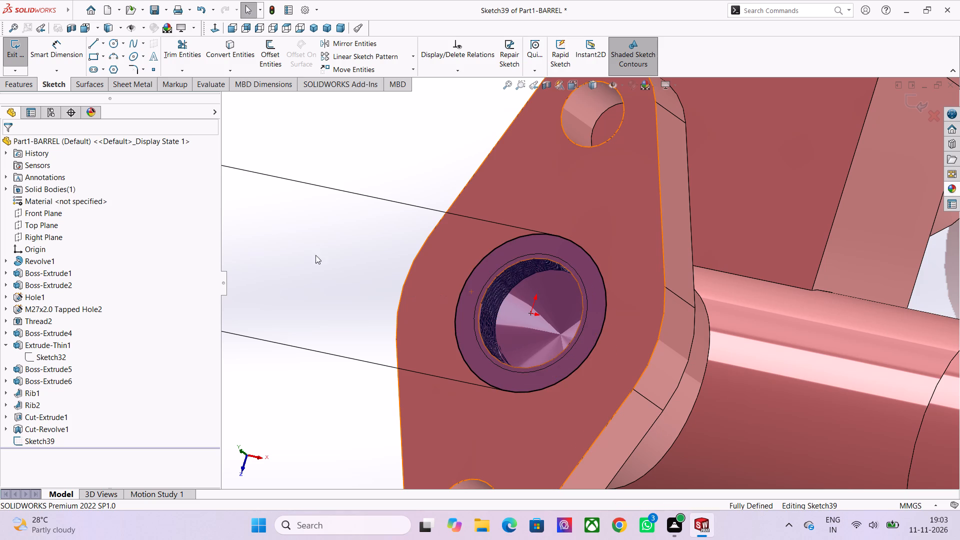
scroll(406, 273, down, 1)
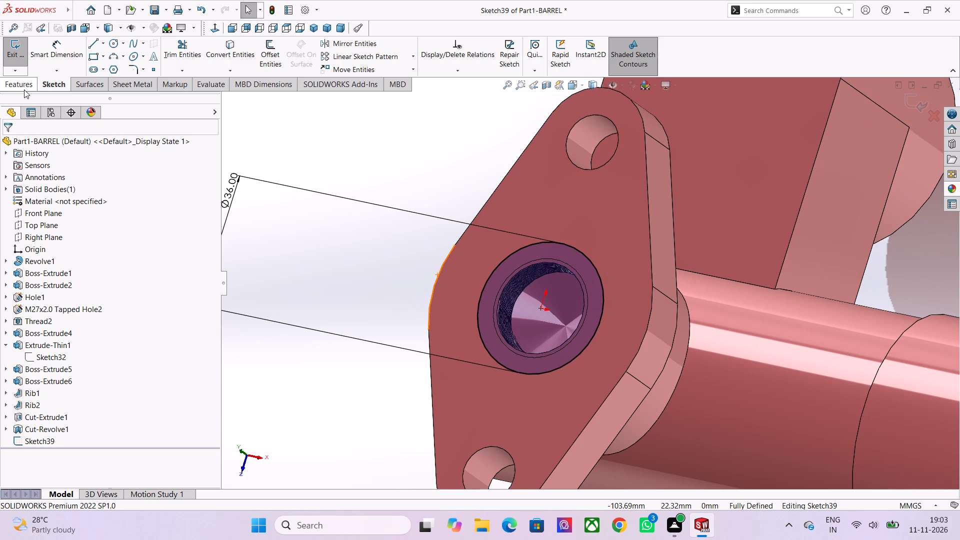
Start an extruded cut from the 36 mm circle, beginning at a 16 mm offset with the offset direction reversed.
click(23, 88)
click(171, 51)
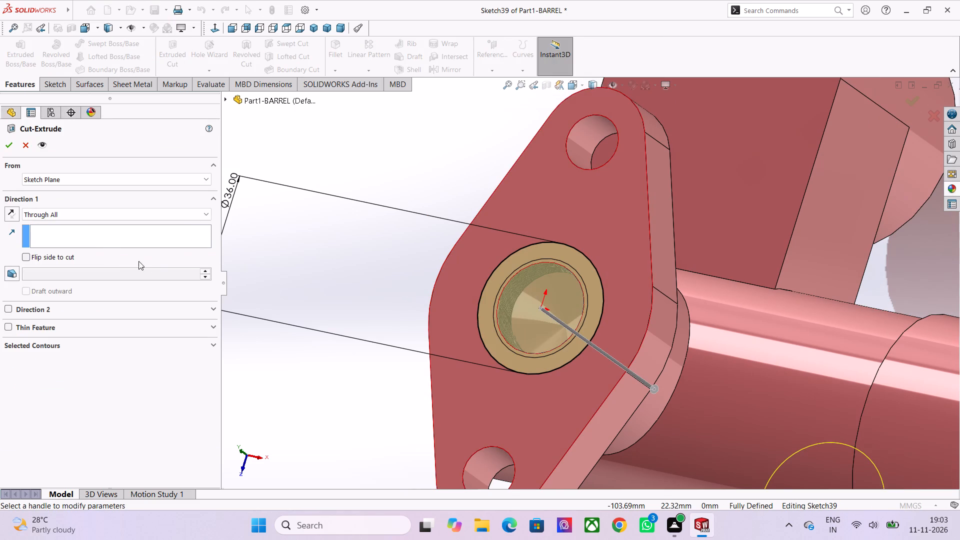
scroll(485, 317, down, 2)
middle_drag(470, 318, 420, 321)
click(67, 182)
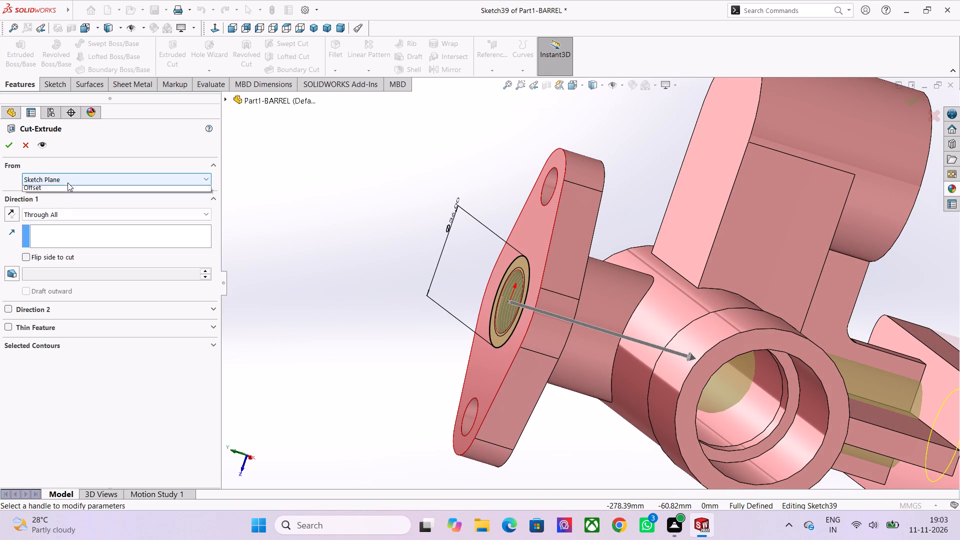
click(61, 217)
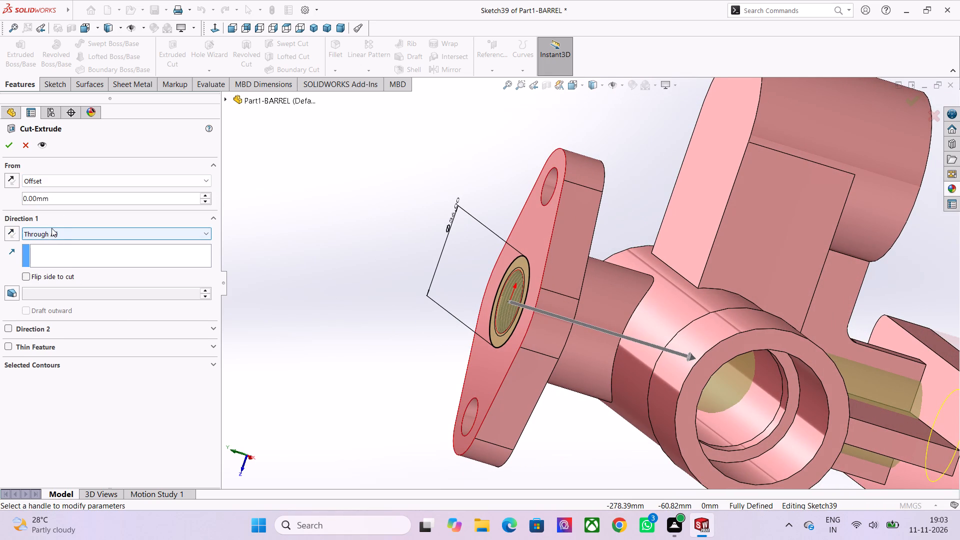
click(12, 181)
drag(78, 197, 62, 198)
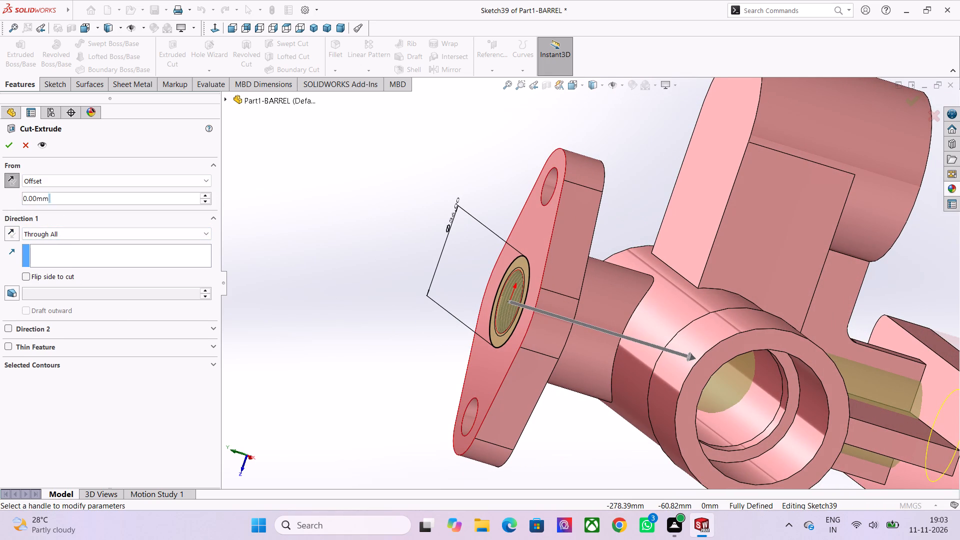
drag(62, 198, 0, 209)
key(1)
key(6)
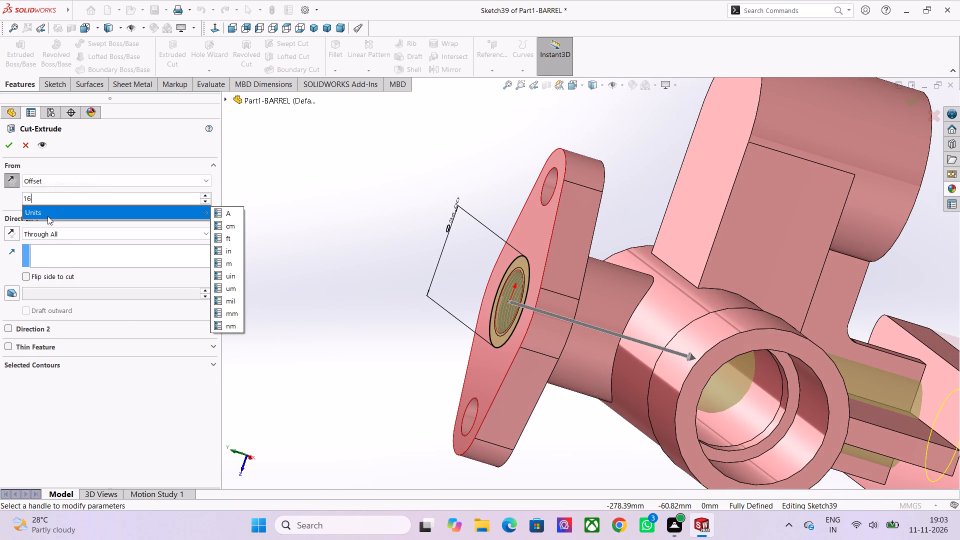
key(Return)
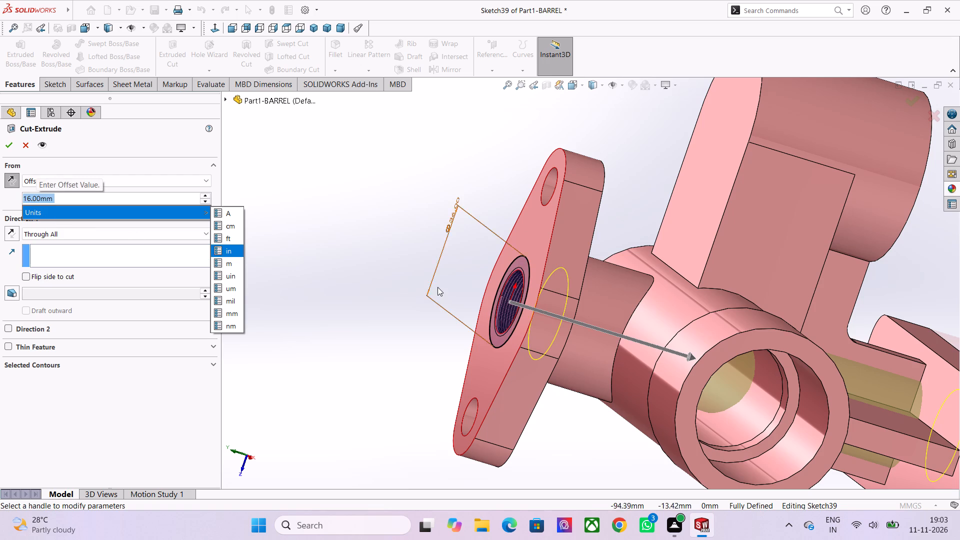
Set the cut's end condition to Up To Next and try to create the cut.
middle_drag(439, 287, 399, 253)
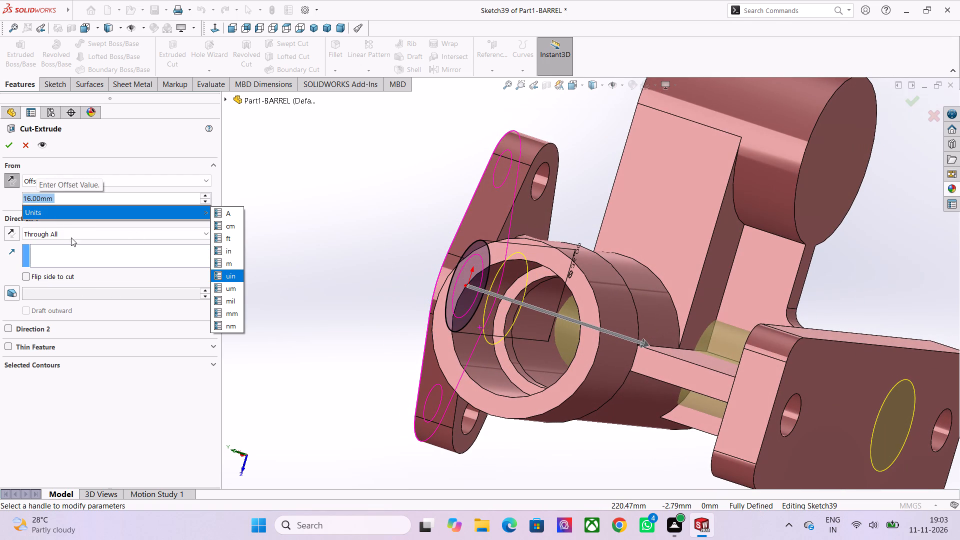
click(71, 233)
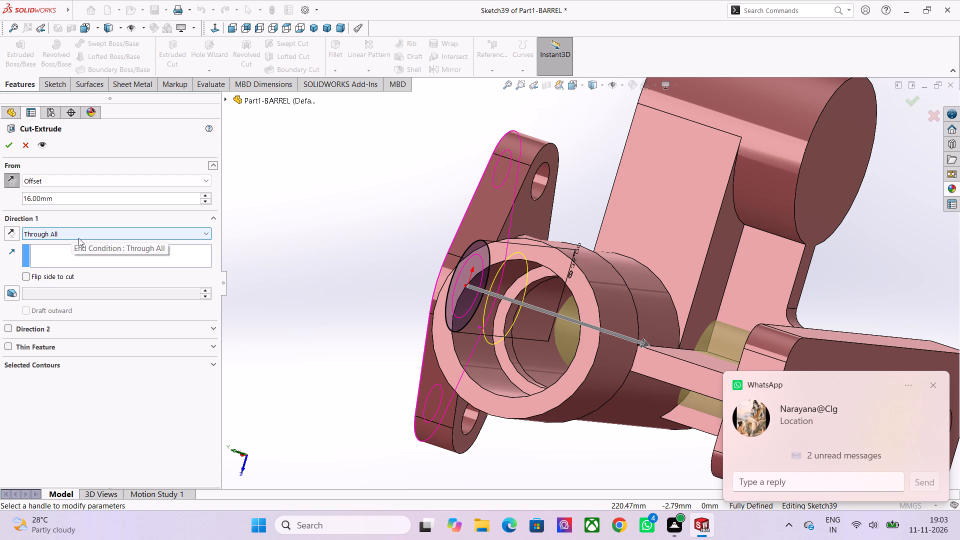
click(60, 231)
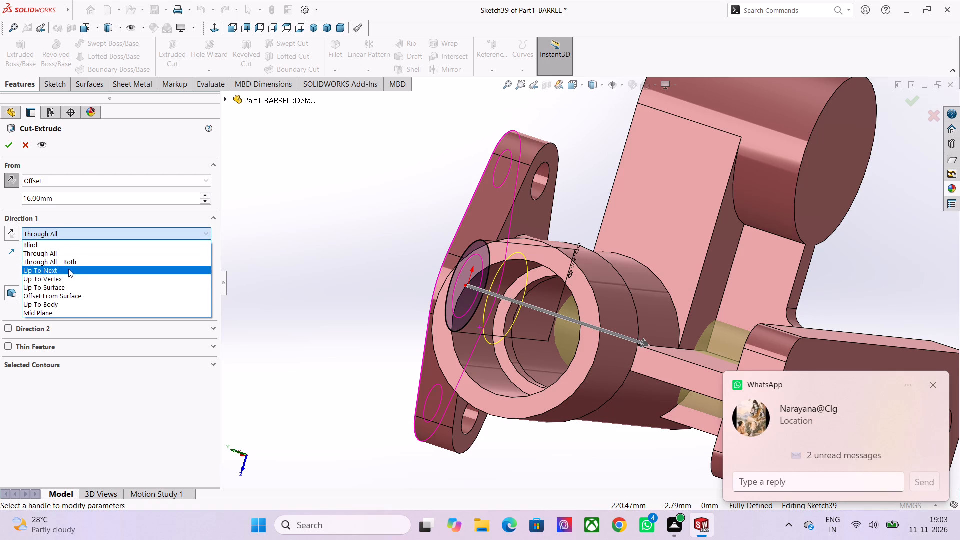
click(68, 270)
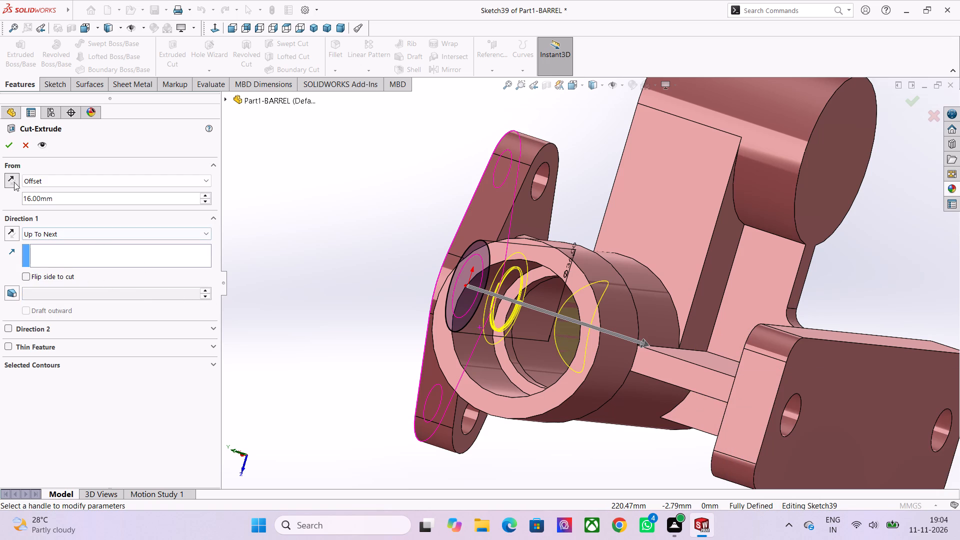
click(6, 145)
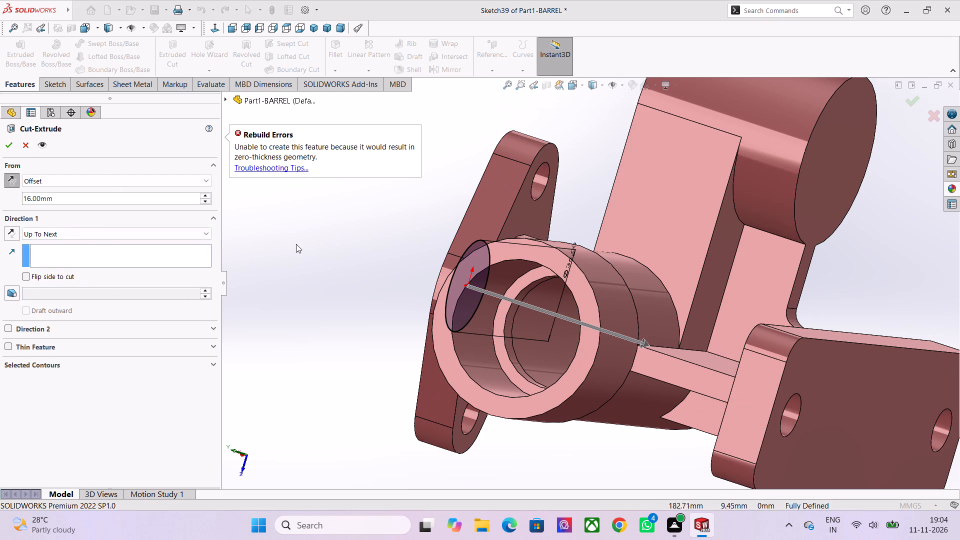
Select the 36 mm circle on the flange face as the cut's contour.
click(103, 369)
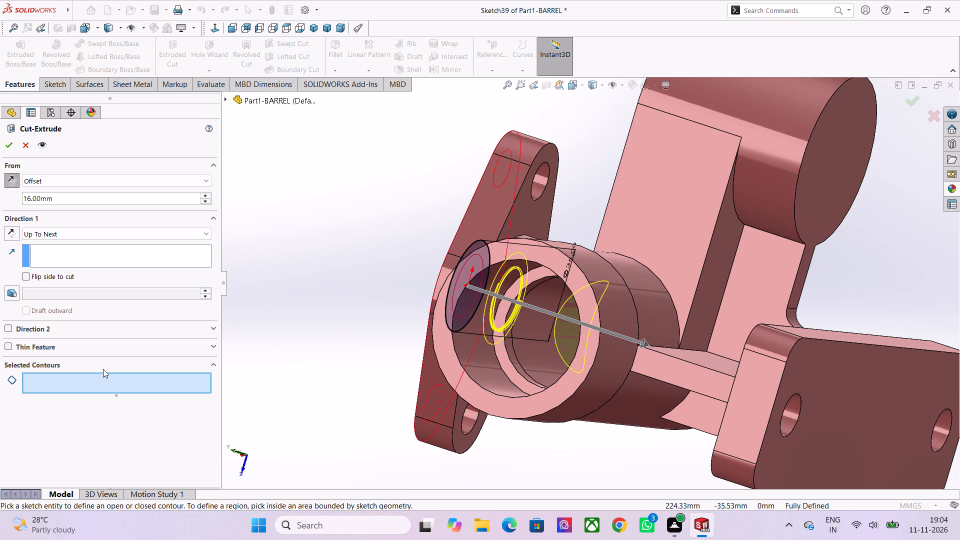
click(112, 382)
middle_drag(357, 277, 389, 330)
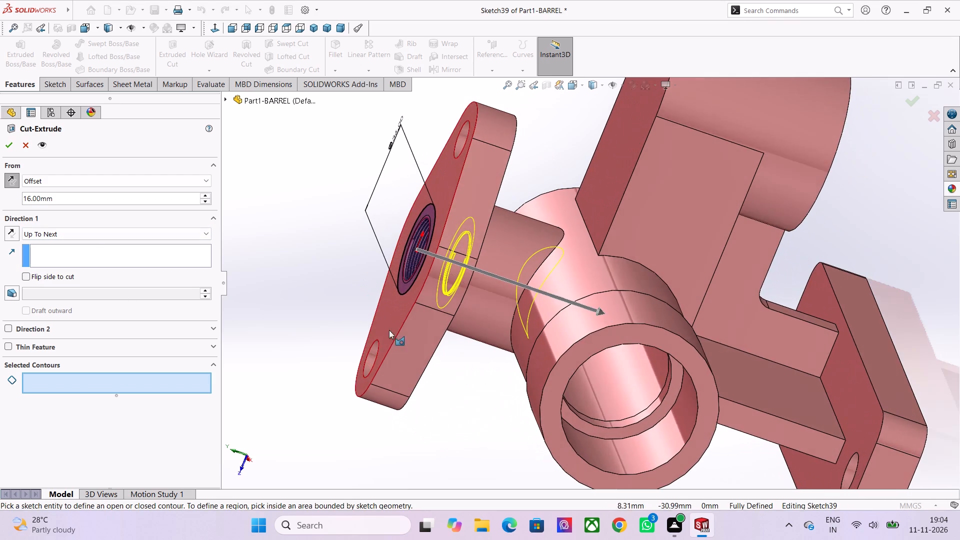
scroll(395, 305, up, 2)
middle_drag(402, 302, 436, 325)
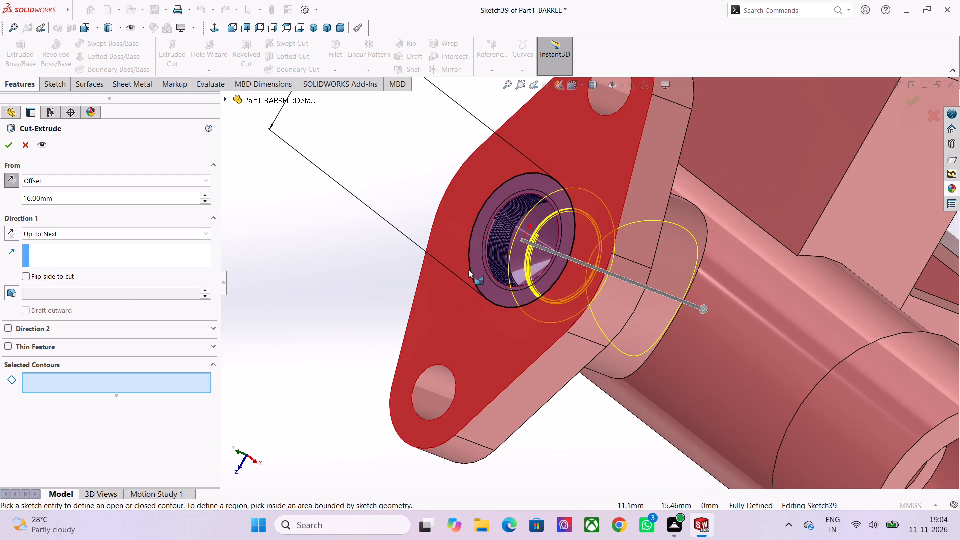
click(470, 267)
middle_drag(473, 268, 446, 291)
middle_drag(498, 360, 501, 377)
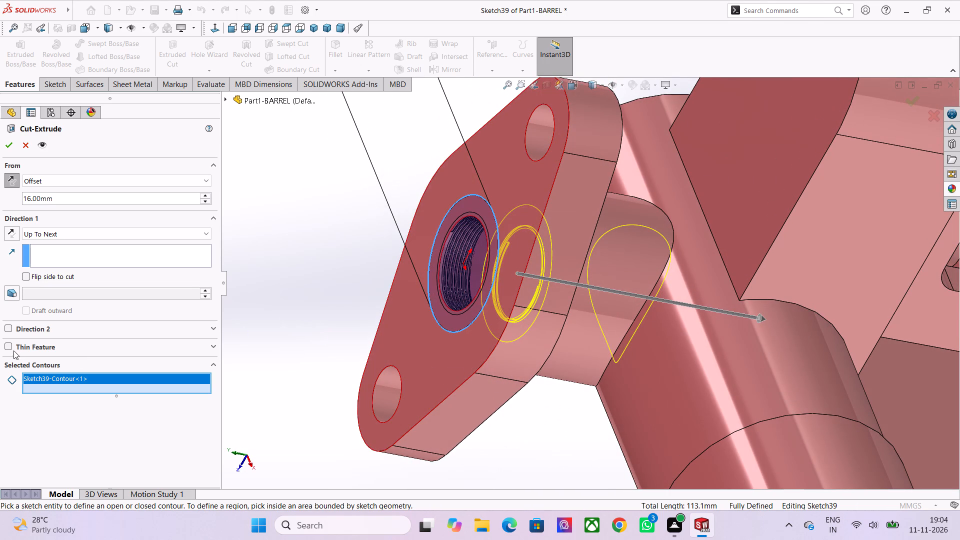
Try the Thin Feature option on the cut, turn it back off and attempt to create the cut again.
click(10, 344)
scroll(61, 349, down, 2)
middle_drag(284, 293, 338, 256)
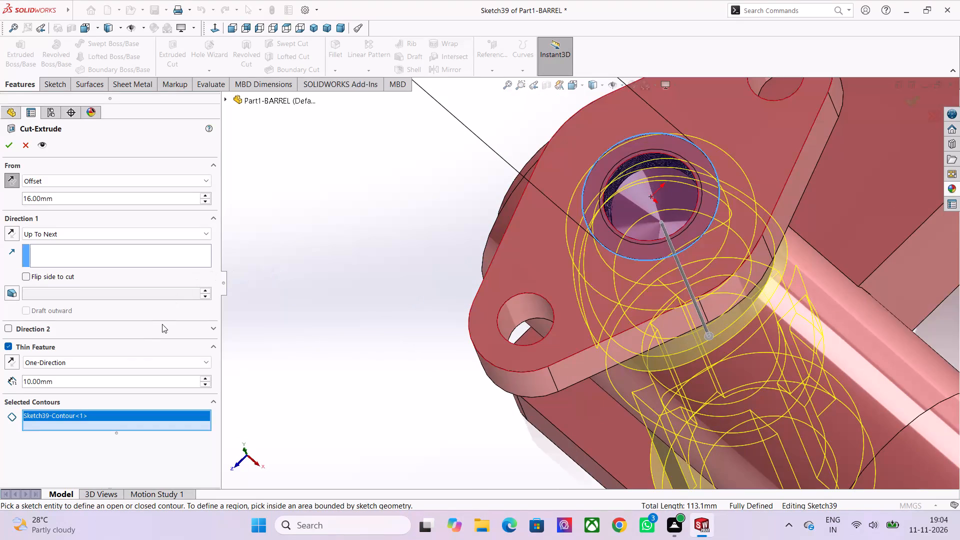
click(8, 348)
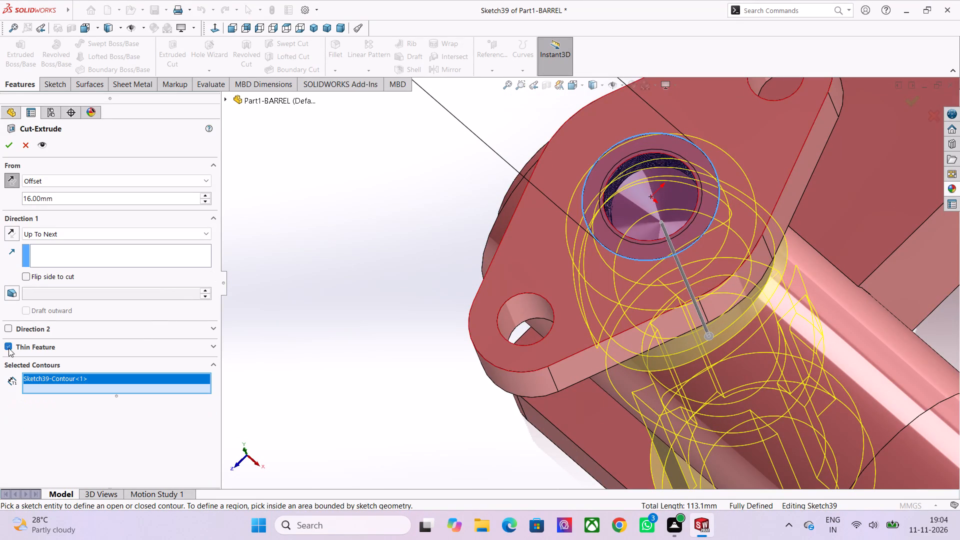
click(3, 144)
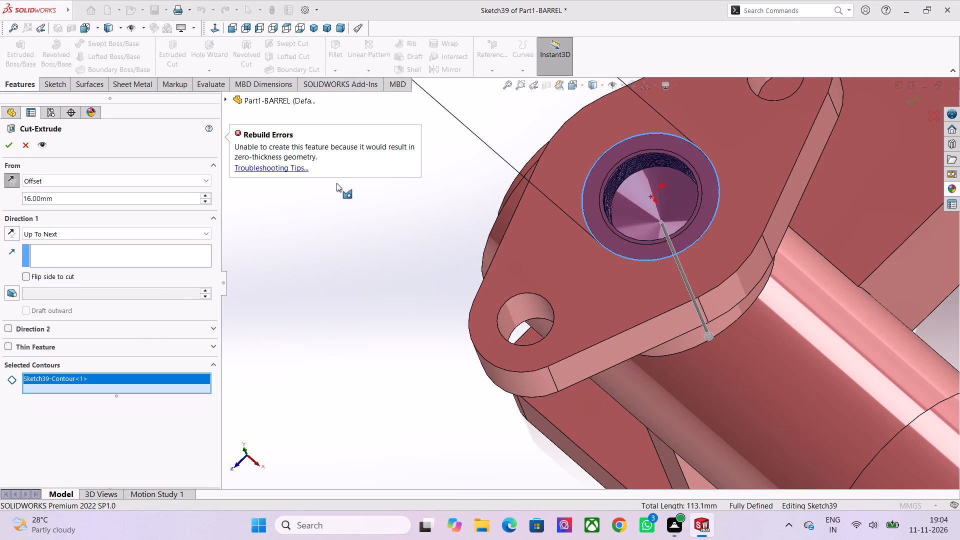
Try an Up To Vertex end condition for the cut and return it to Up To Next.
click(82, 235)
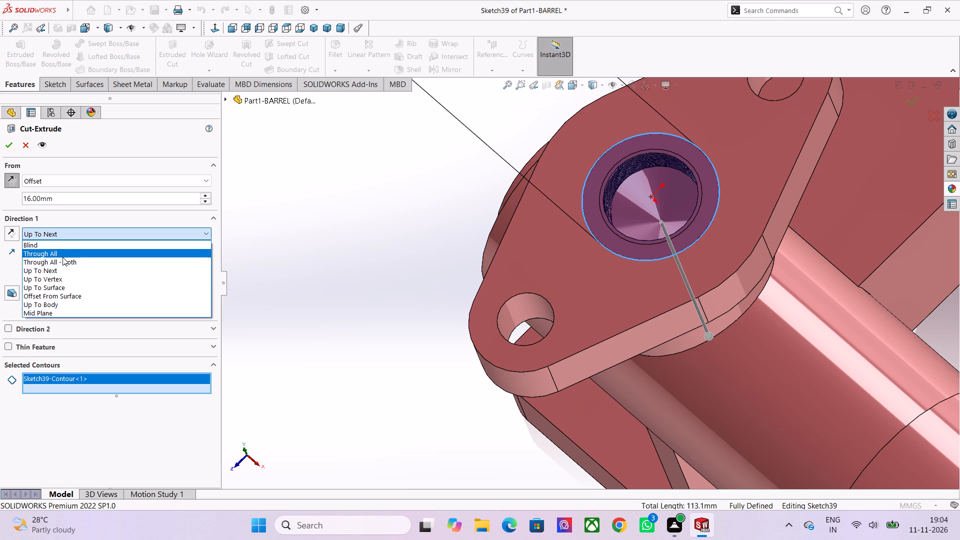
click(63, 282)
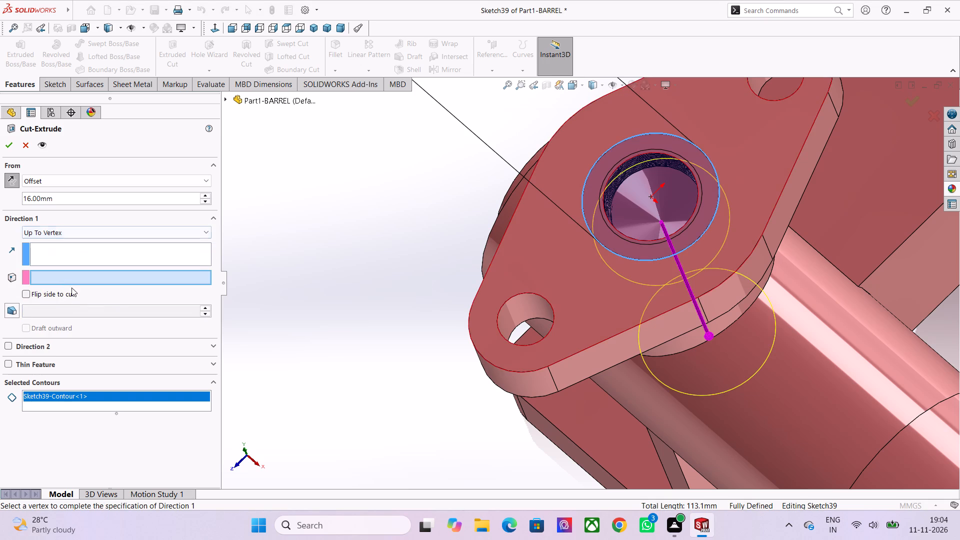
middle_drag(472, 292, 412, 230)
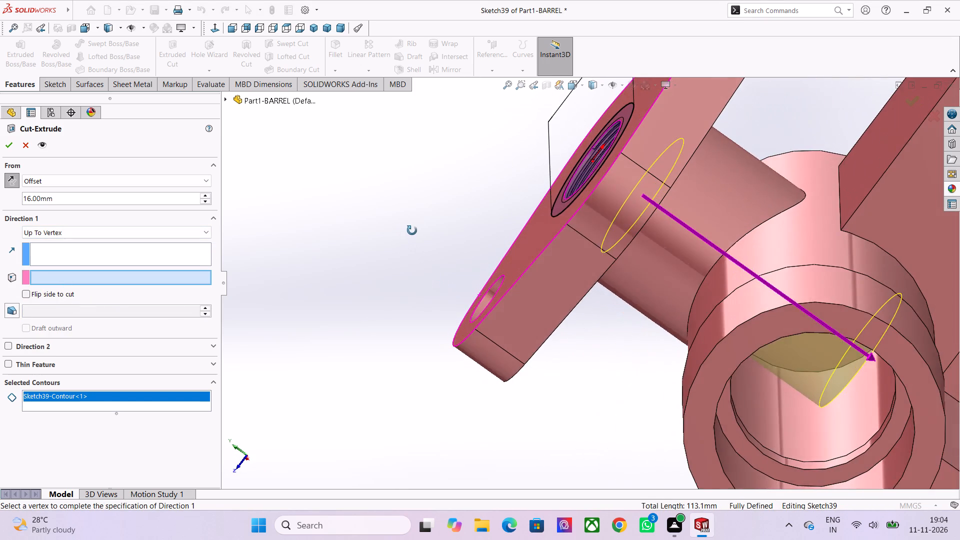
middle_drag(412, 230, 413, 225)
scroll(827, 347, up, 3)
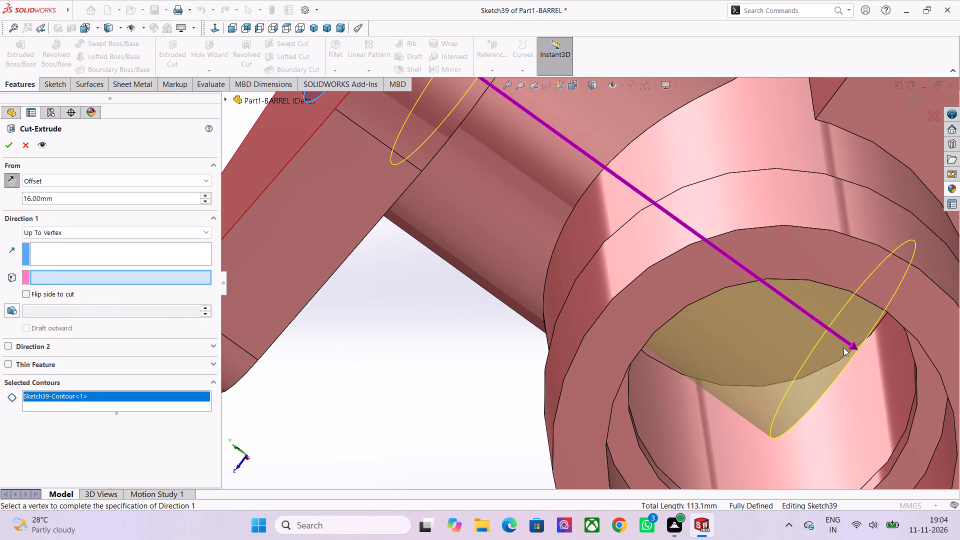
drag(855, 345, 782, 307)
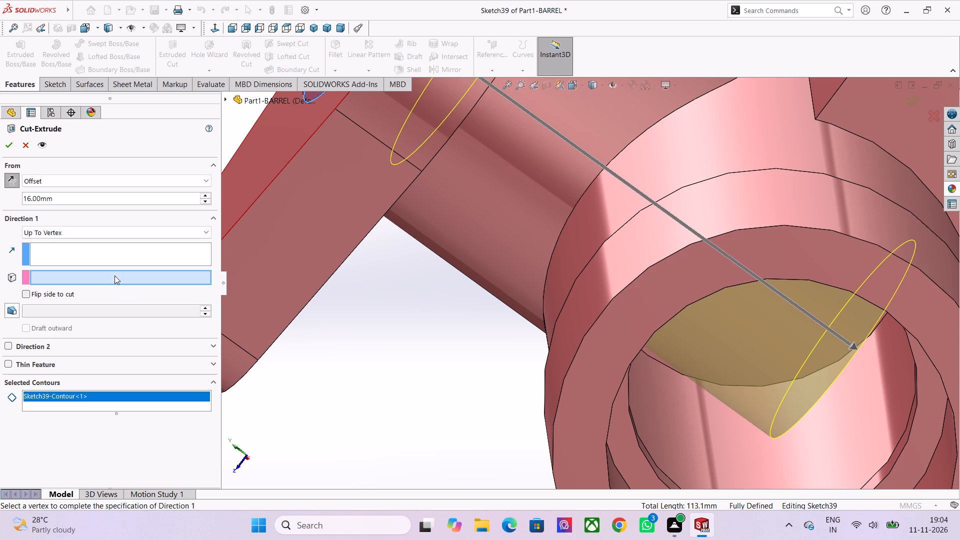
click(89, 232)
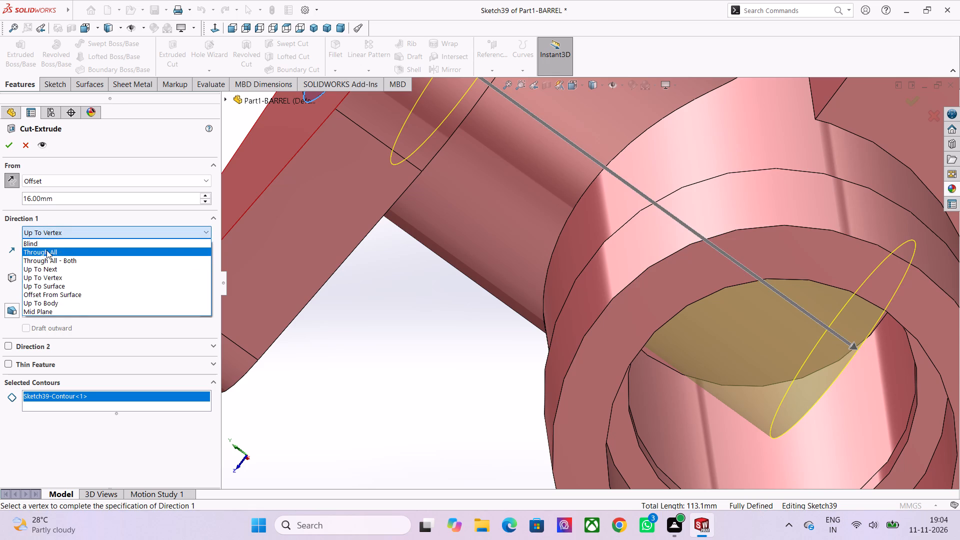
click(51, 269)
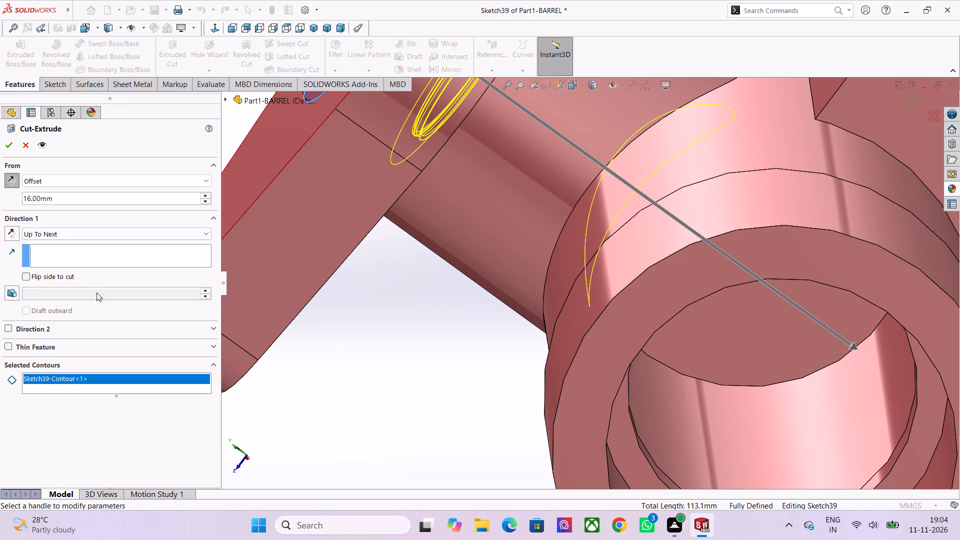
Set the cut's start offset from the flange face to 18 mm and create the Up To Next bore cut.
middle_drag(528, 343, 541, 366)
scroll(535, 354, down, 4)
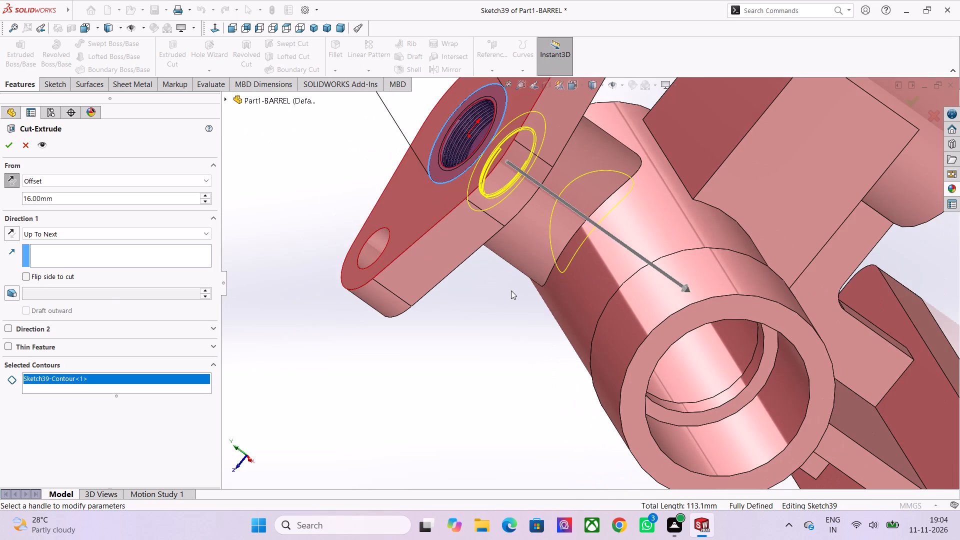
middle_drag(510, 285, 516, 220)
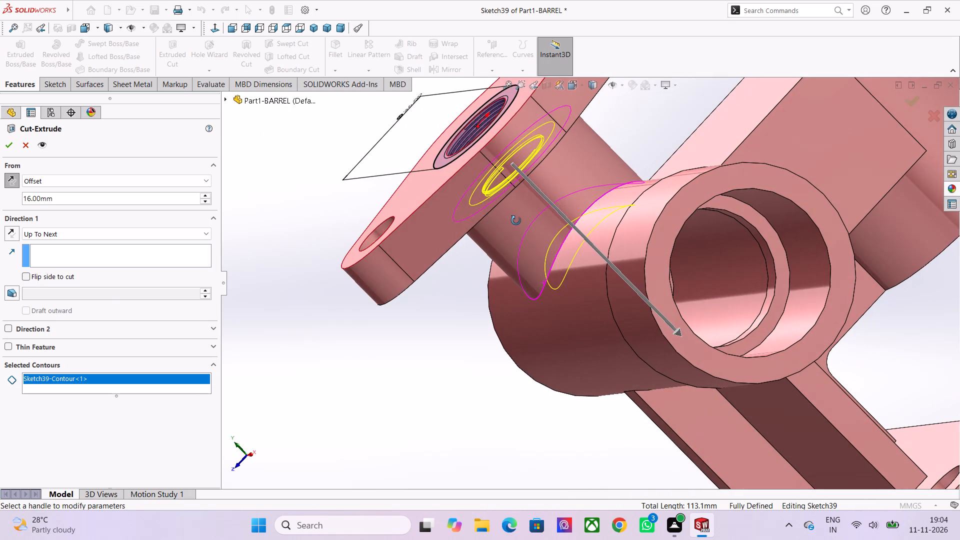
middle_drag(516, 220, 516, 221)
drag(59, 198, 35, 202)
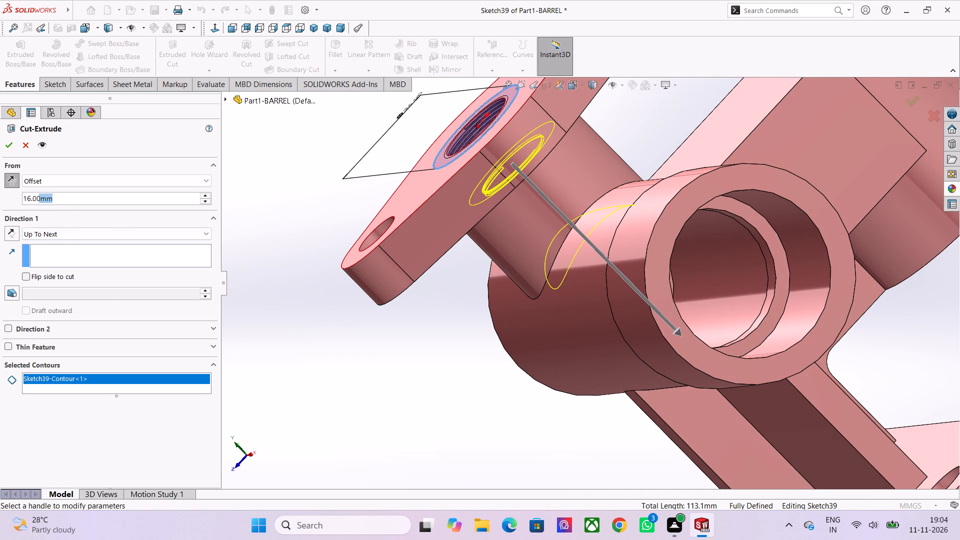
drag(35, 202, 0, 228)
text(18)
key(Return)
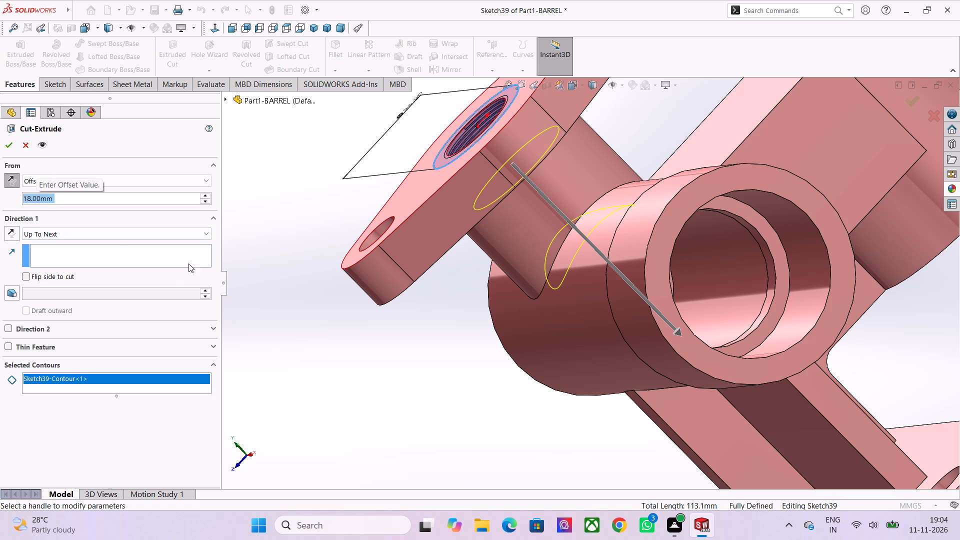
click(4, 146)
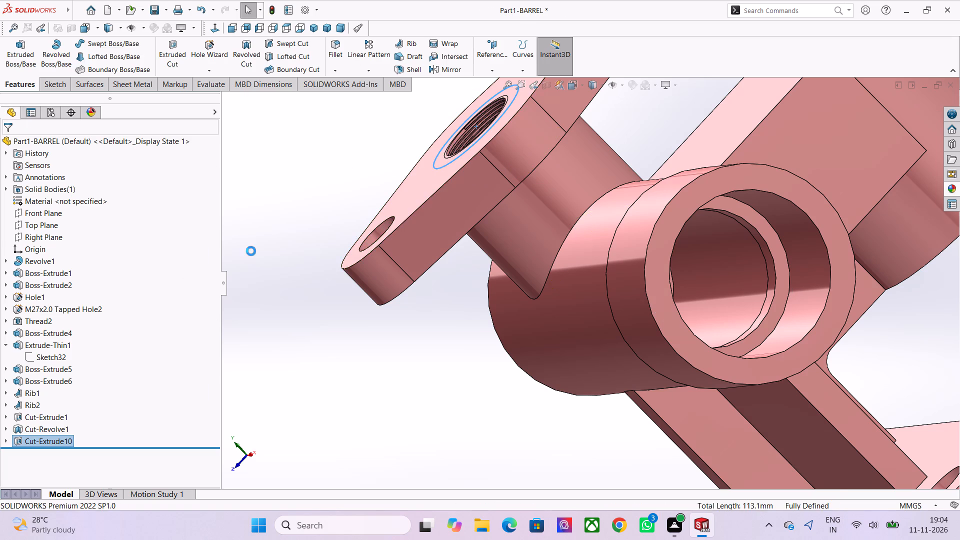
Edit the new bore cut and set its start offset from the flange face to 17 mm.
middle_drag(357, 275, 320, 249)
scroll(320, 249, up, 1)
scroll(516, 221, up, 2)
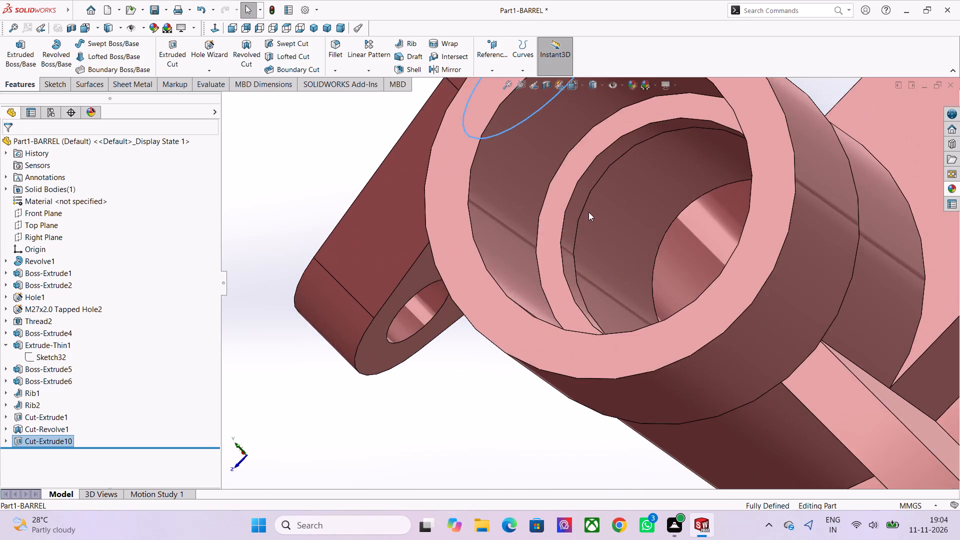
middle_drag(593, 212, 608, 231)
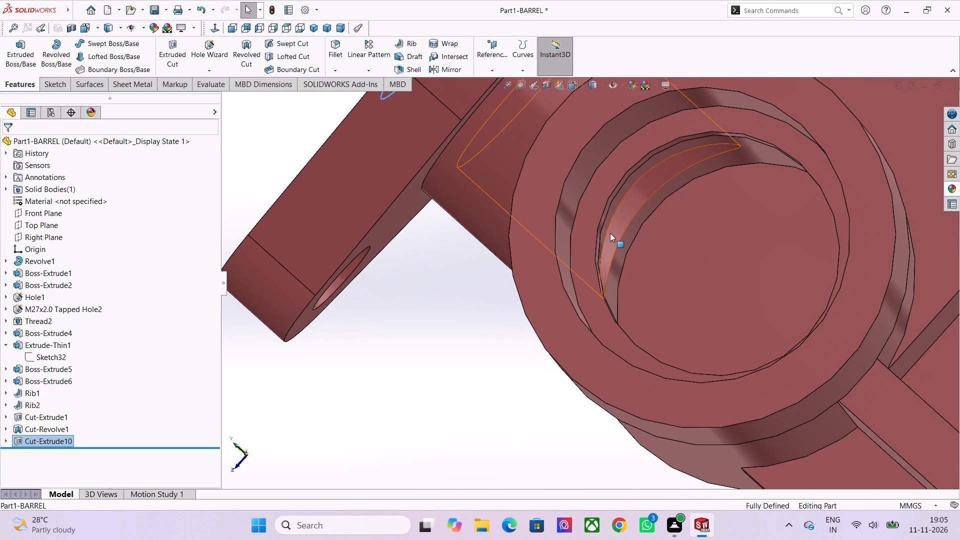
scroll(610, 233, down, 1)
middle_drag(610, 233, 621, 270)
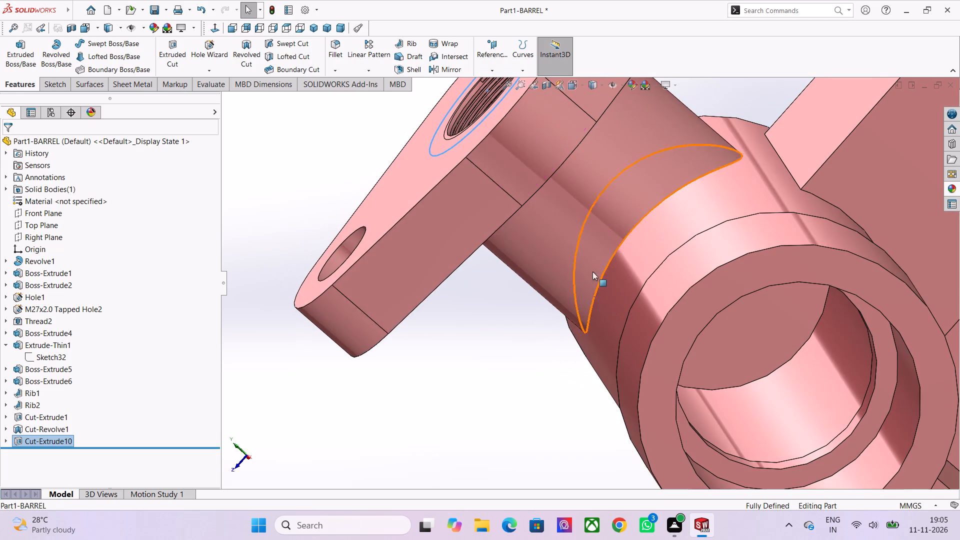
double_click(58, 443)
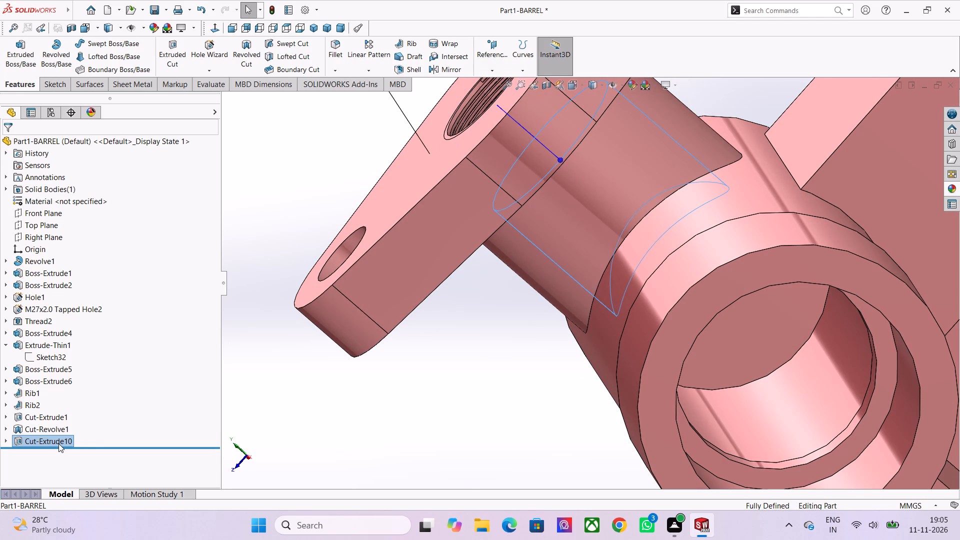
right_click(49, 441)
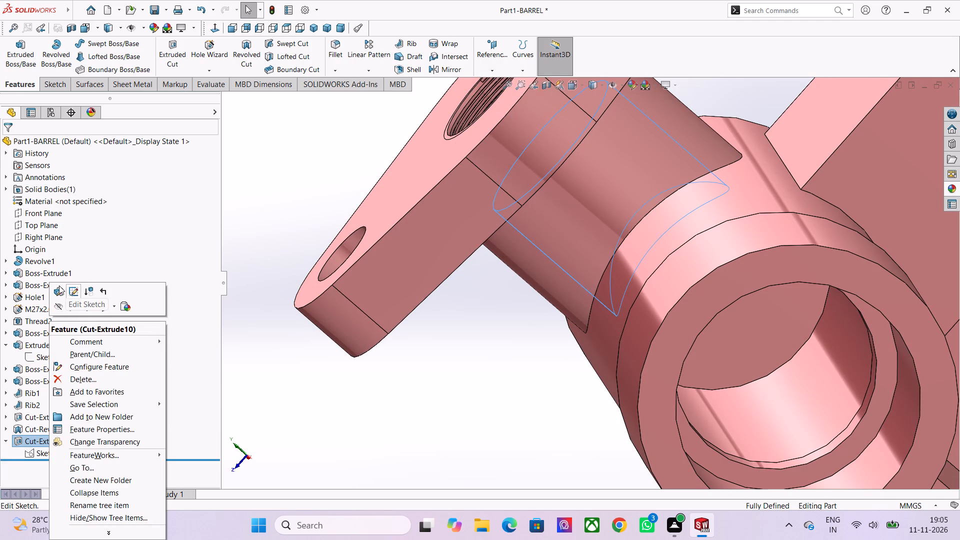
click(58, 287)
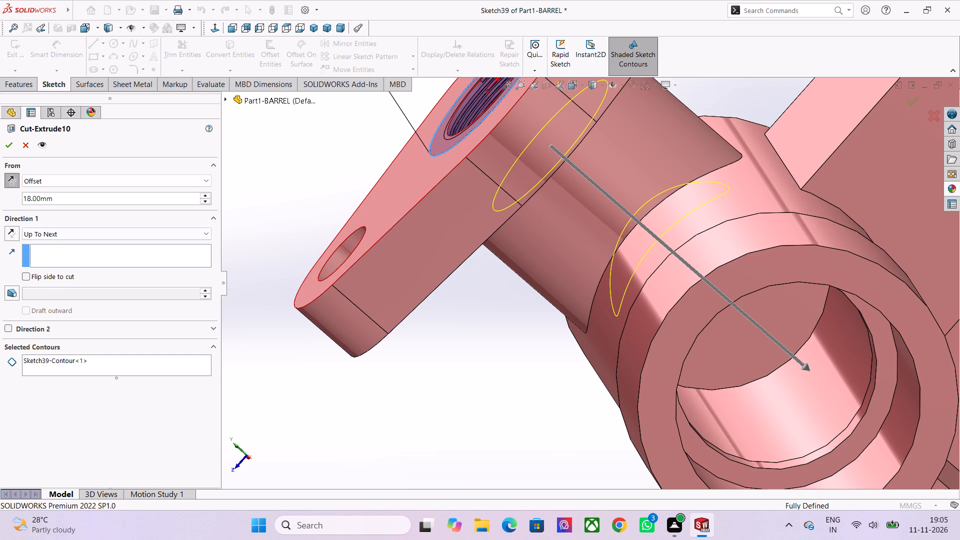
drag(50, 195, 0, 226)
text(18)
key(Return)
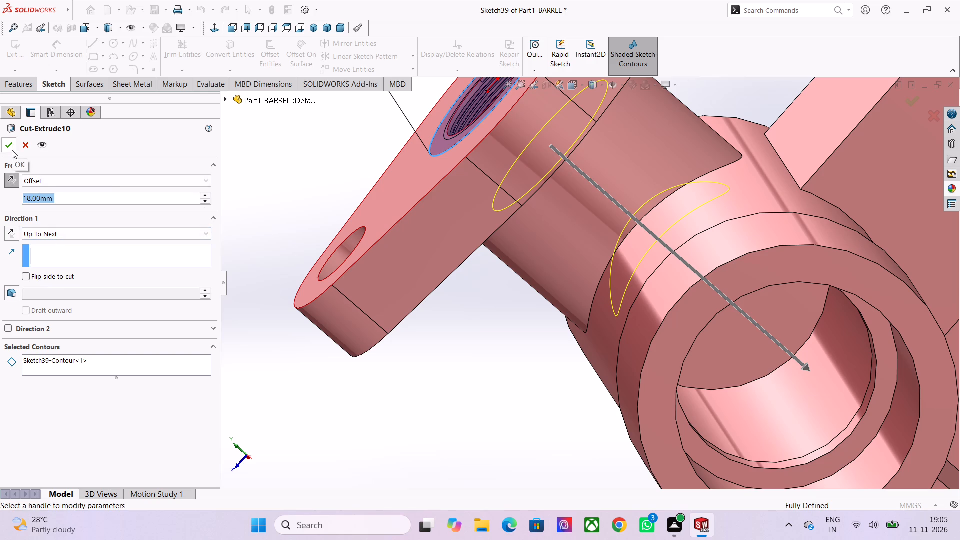
key(1)
key(7)
key(Return)
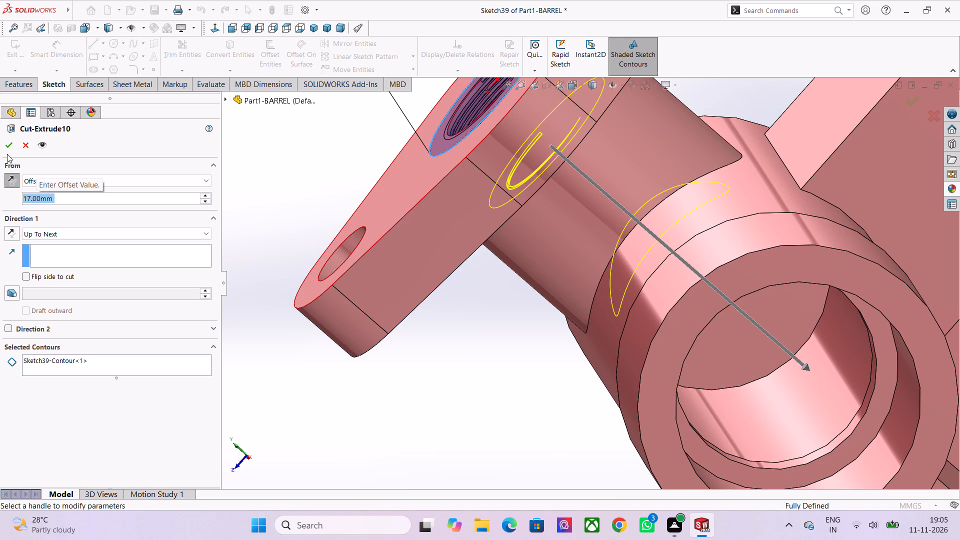
click(7, 149)
Examine where the bore opens inside the barrel and how the threaded flange hole looks from outside.
middle_drag(525, 262, 489, 234)
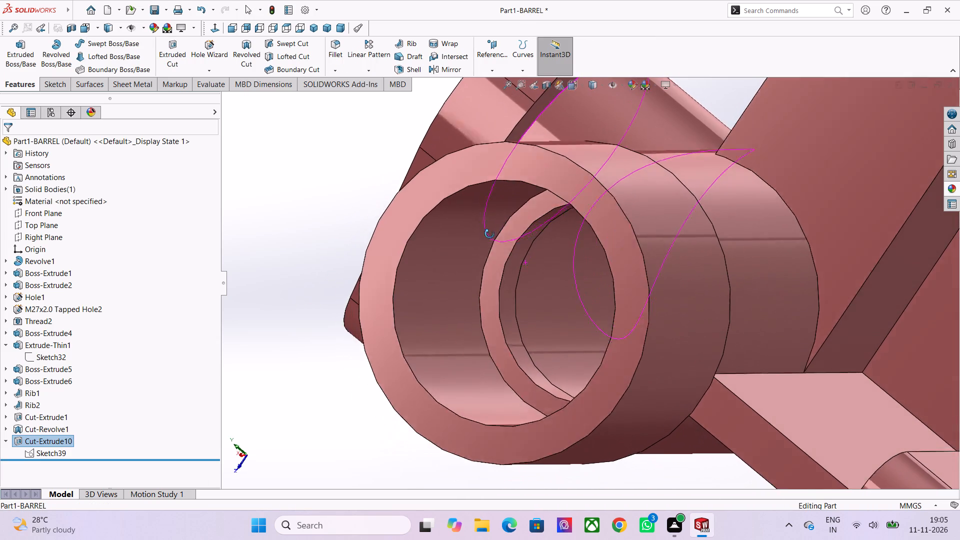
middle_drag(489, 234, 514, 232)
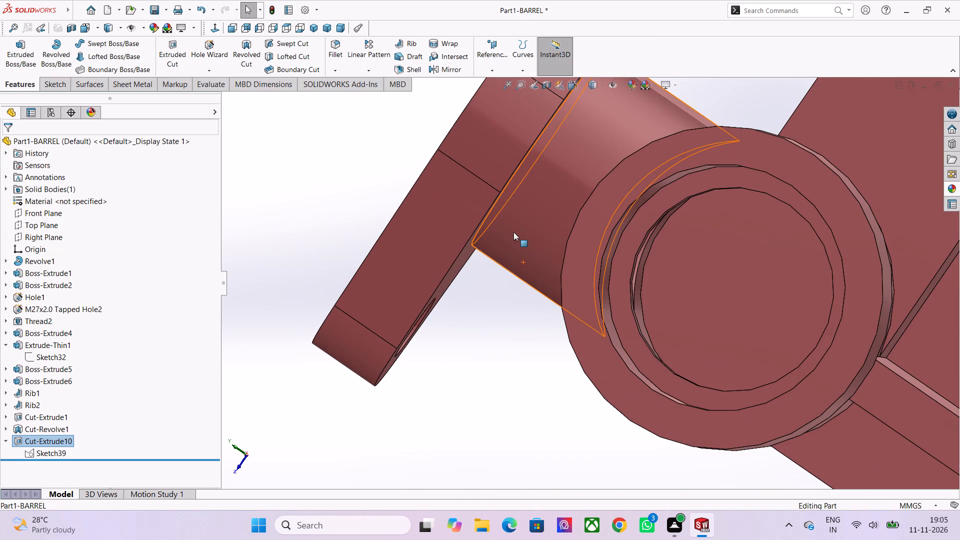
middle_drag(534, 248, 519, 237)
scroll(640, 264, up, 4)
middle_click(622, 260)
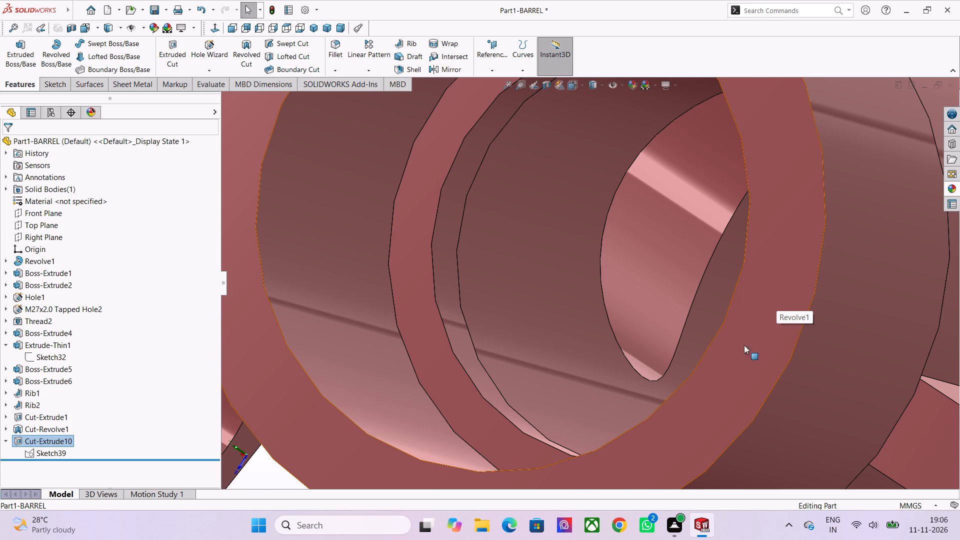
scroll(735, 385, down, 6)
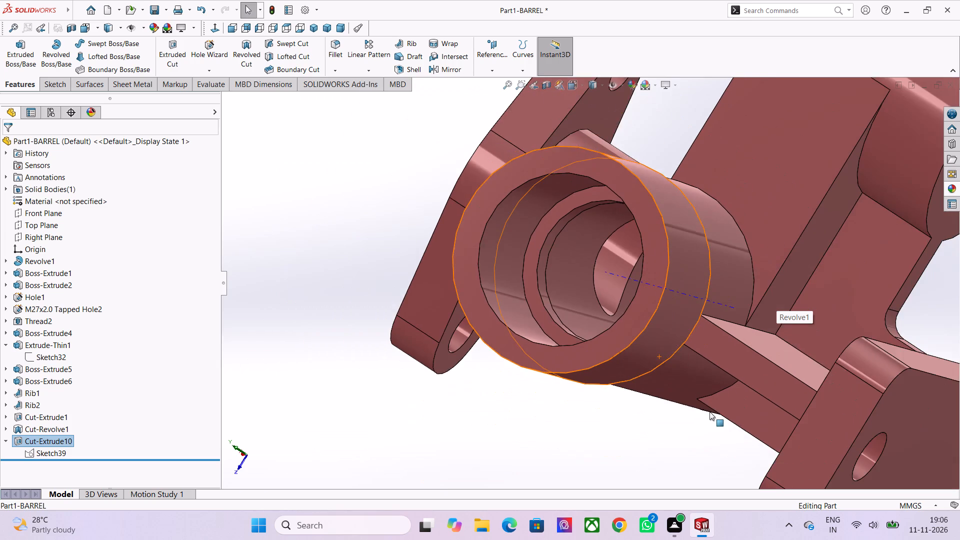
scroll(709, 411, down, 3)
middle_drag(662, 373, 699, 378)
middle_drag(644, 332, 587, 341)
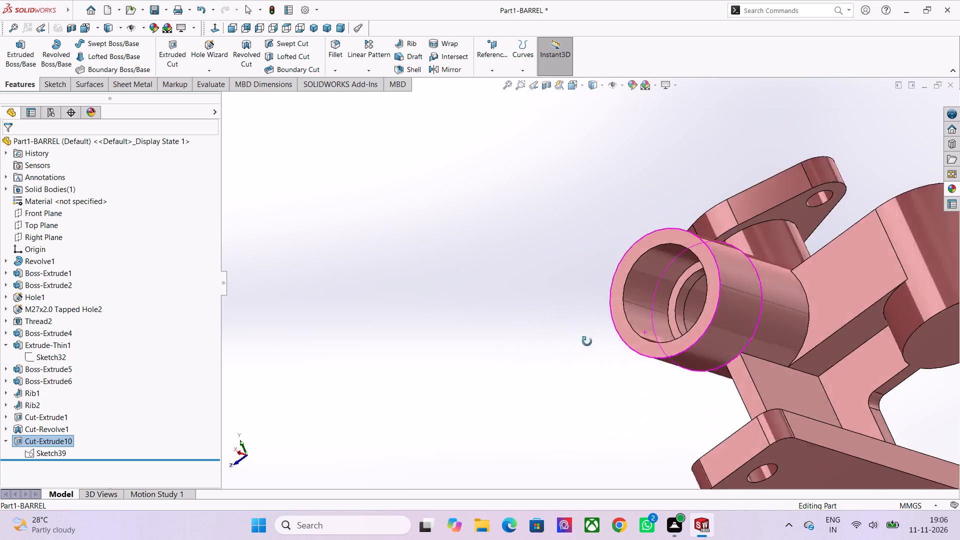
middle_drag(587, 341, 648, 362)
middle_drag(568, 171, 590, 245)
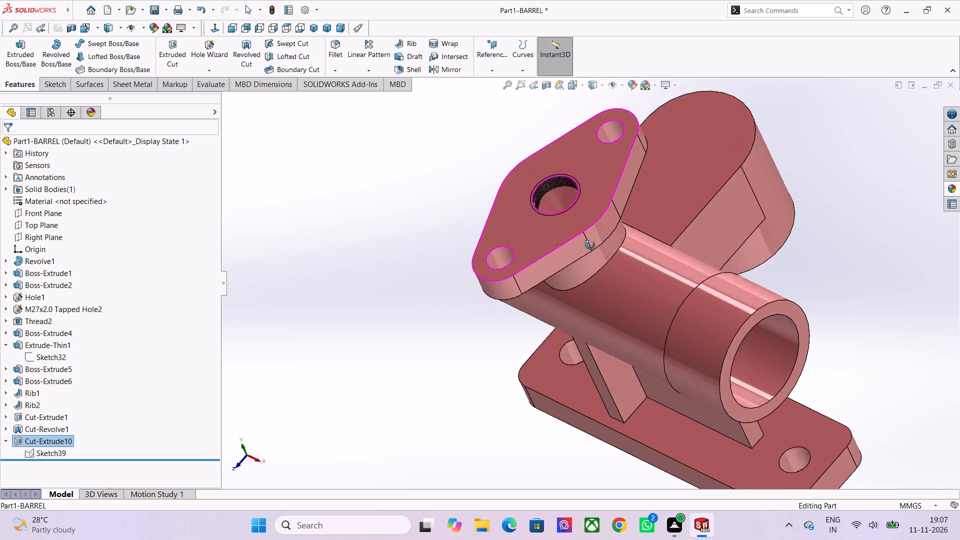
middle_drag(590, 245, 603, 319)
scroll(578, 231, up, 6)
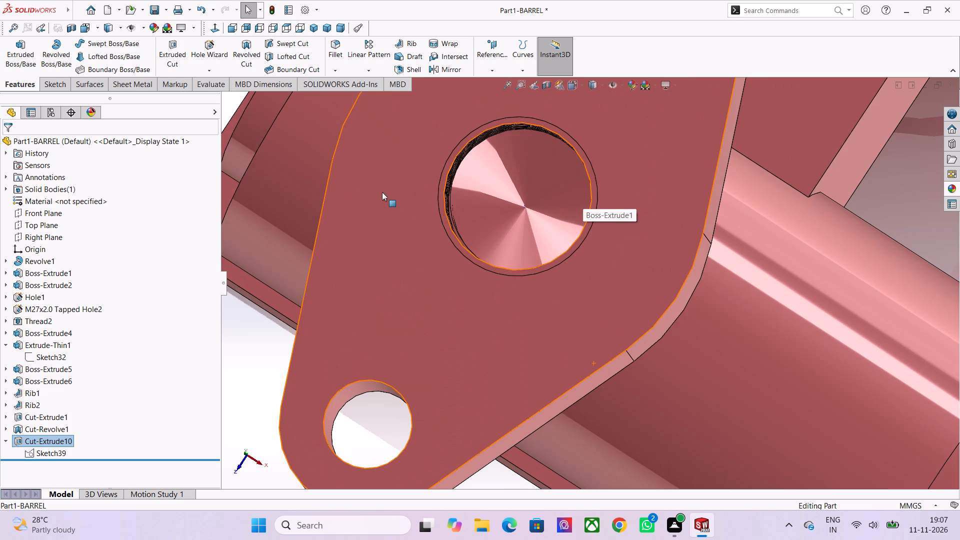
scroll(516, 228, down, 4)
scroll(615, 341, down, 1)
middle_drag(615, 341, 612, 332)
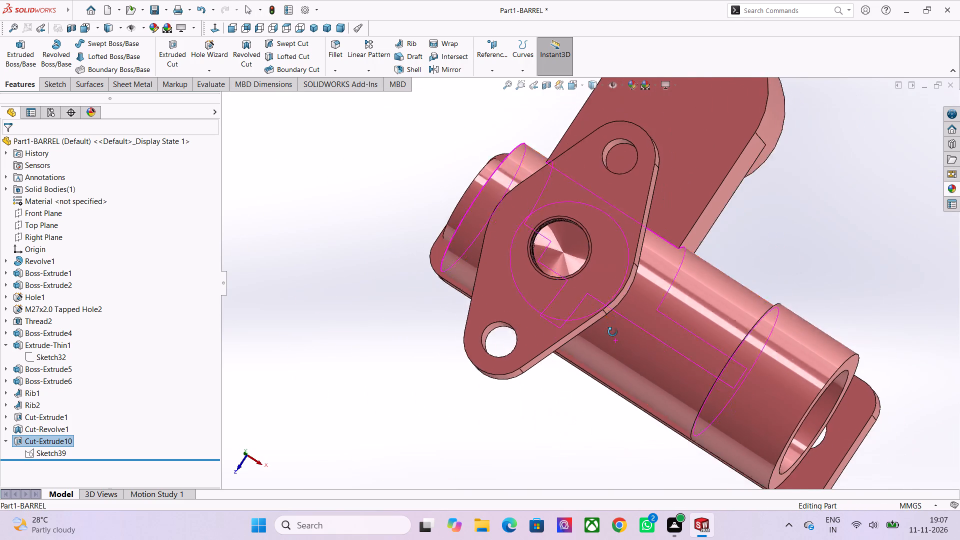
middle_drag(612, 332, 514, 230)
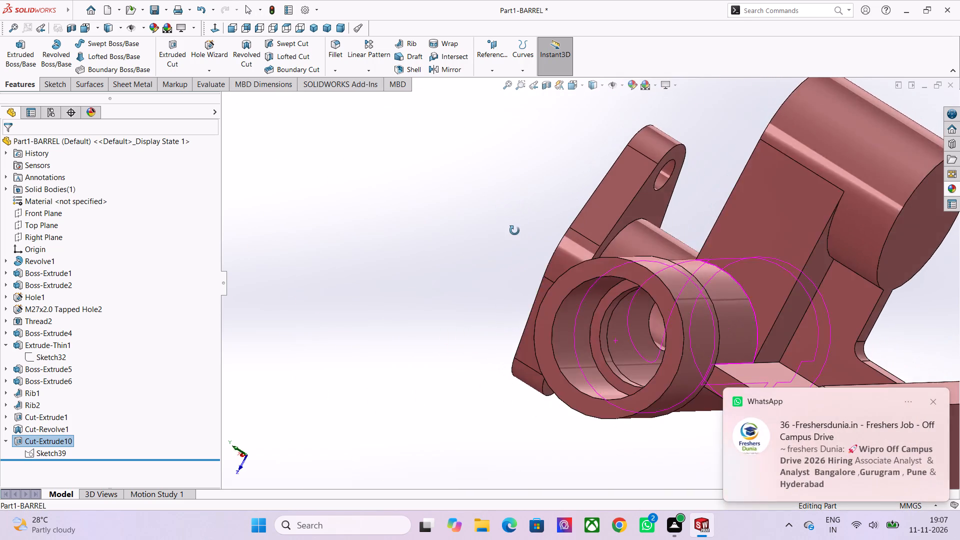
middle_drag(514, 230, 538, 215)
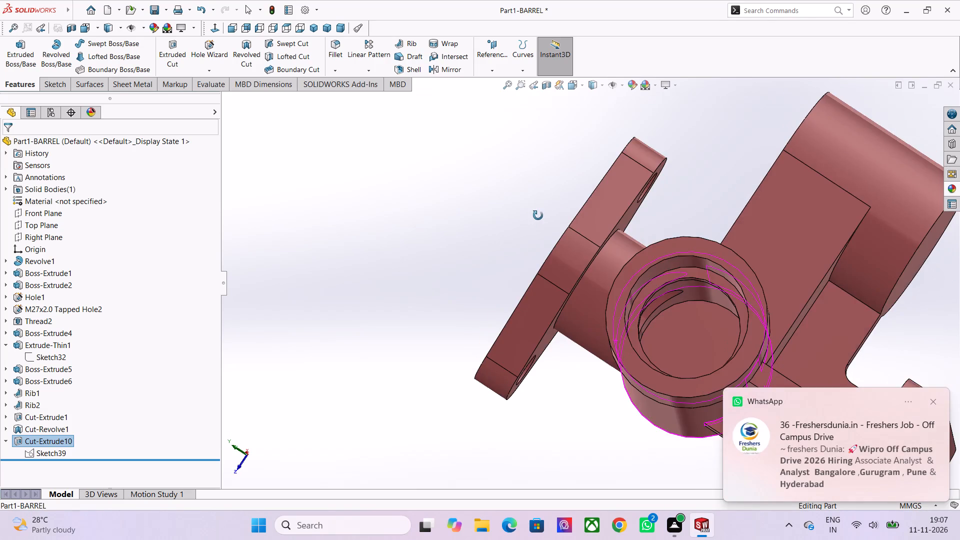
middle_drag(538, 215, 545, 275)
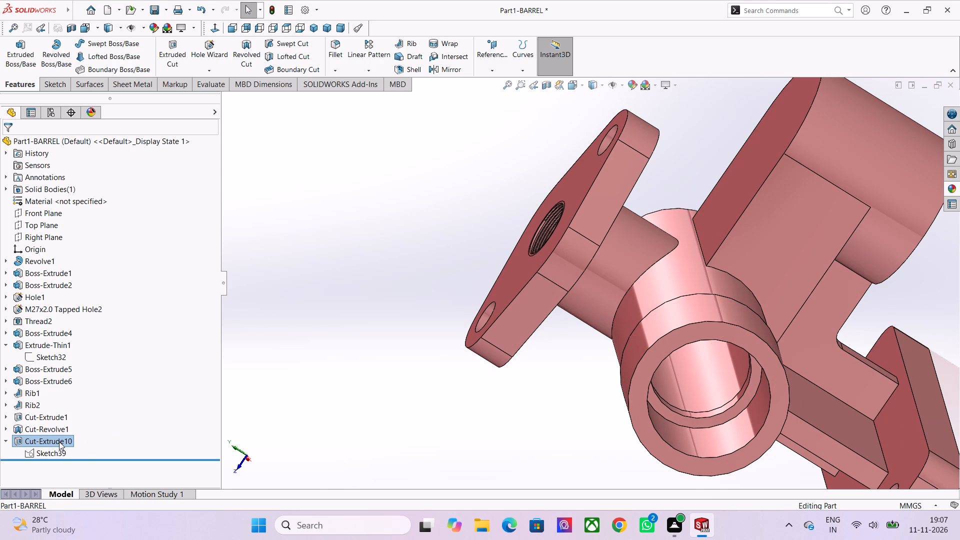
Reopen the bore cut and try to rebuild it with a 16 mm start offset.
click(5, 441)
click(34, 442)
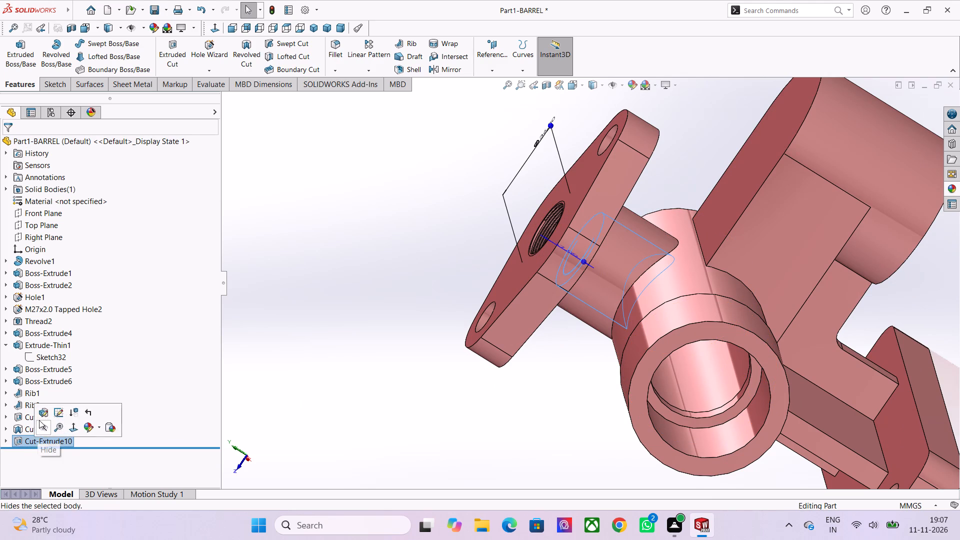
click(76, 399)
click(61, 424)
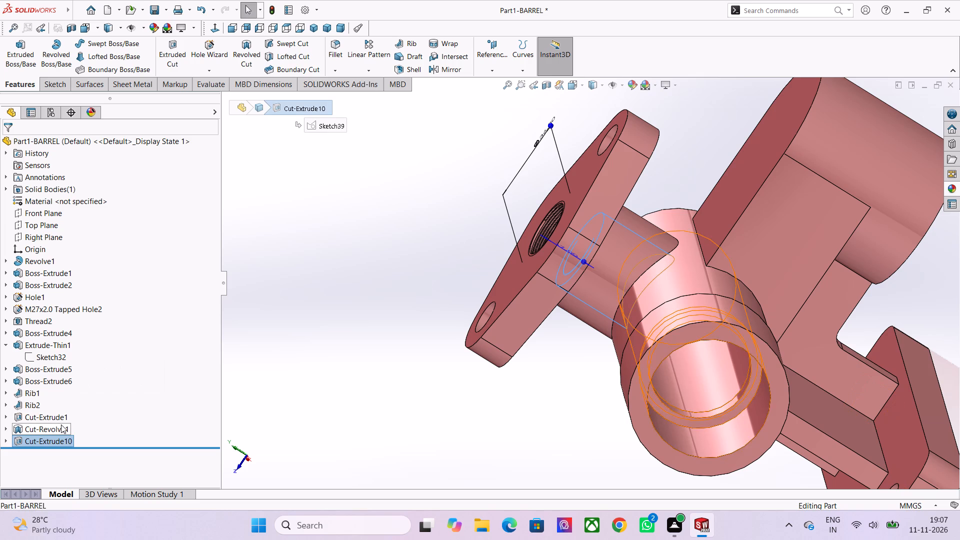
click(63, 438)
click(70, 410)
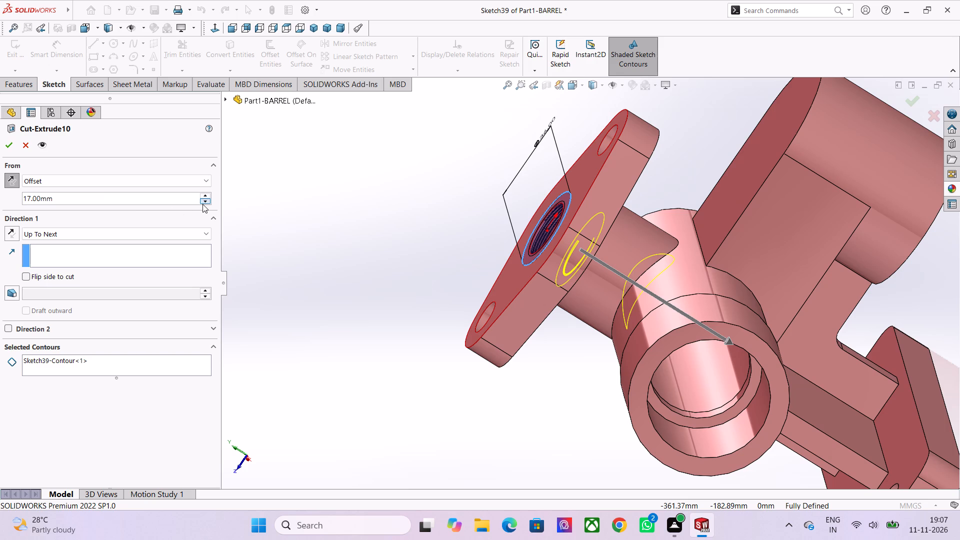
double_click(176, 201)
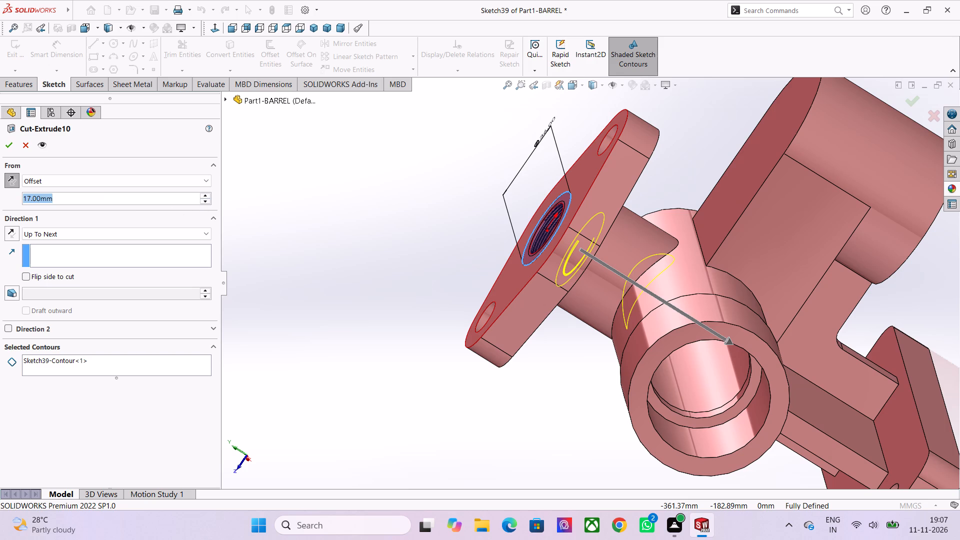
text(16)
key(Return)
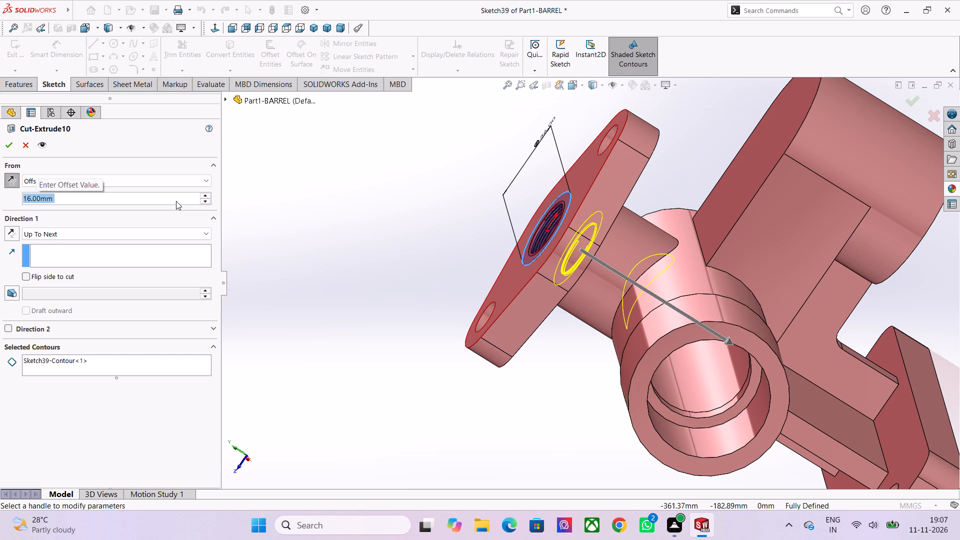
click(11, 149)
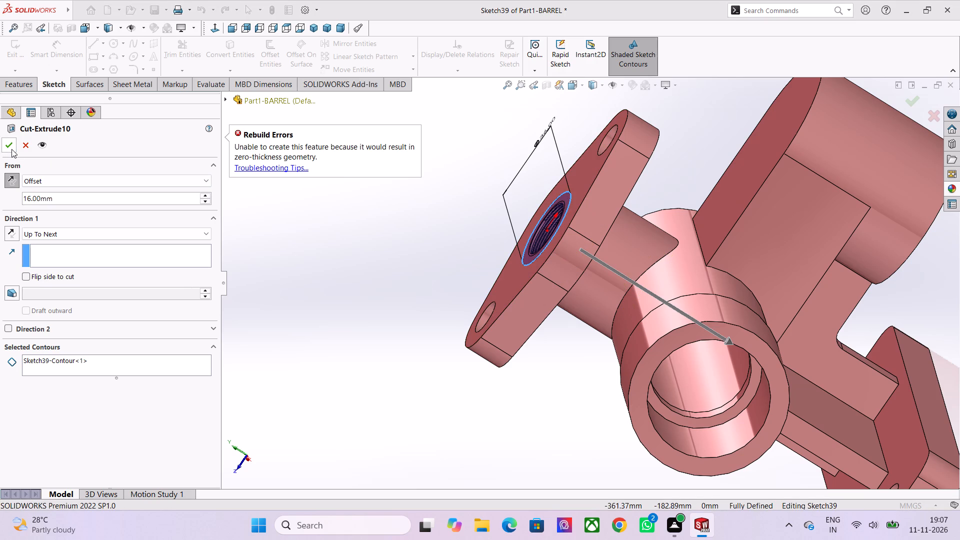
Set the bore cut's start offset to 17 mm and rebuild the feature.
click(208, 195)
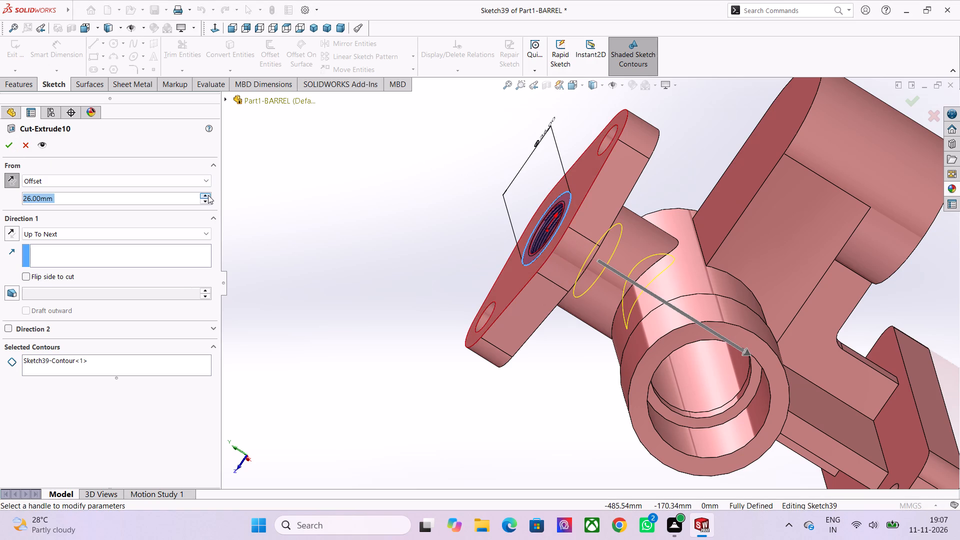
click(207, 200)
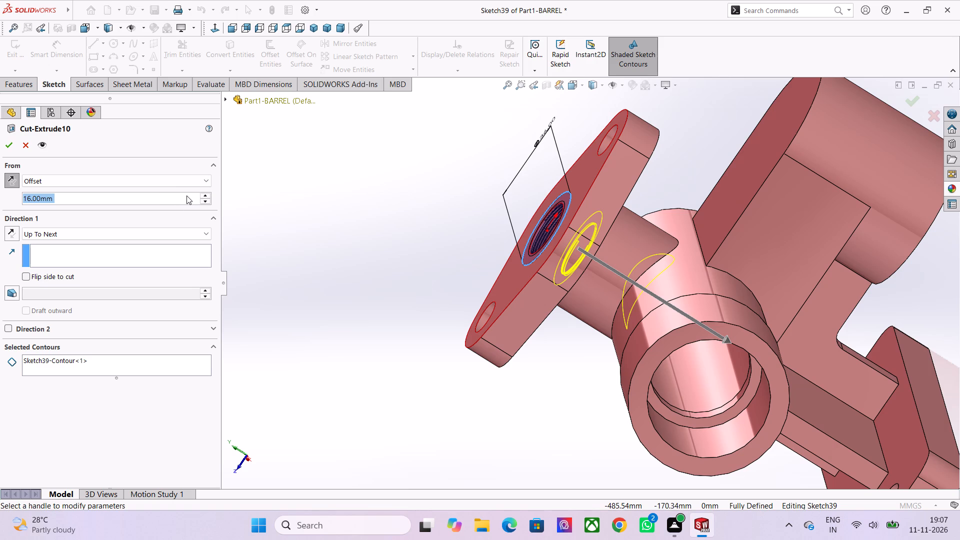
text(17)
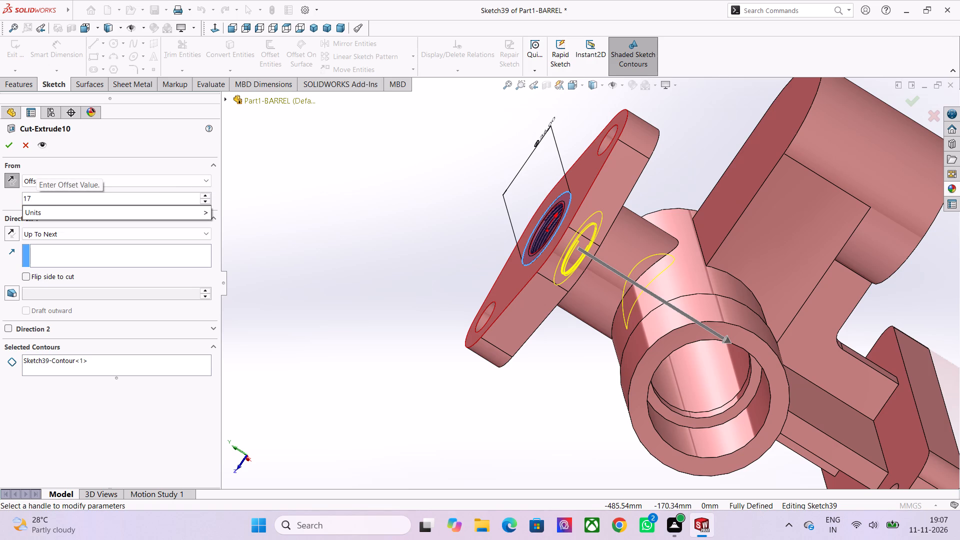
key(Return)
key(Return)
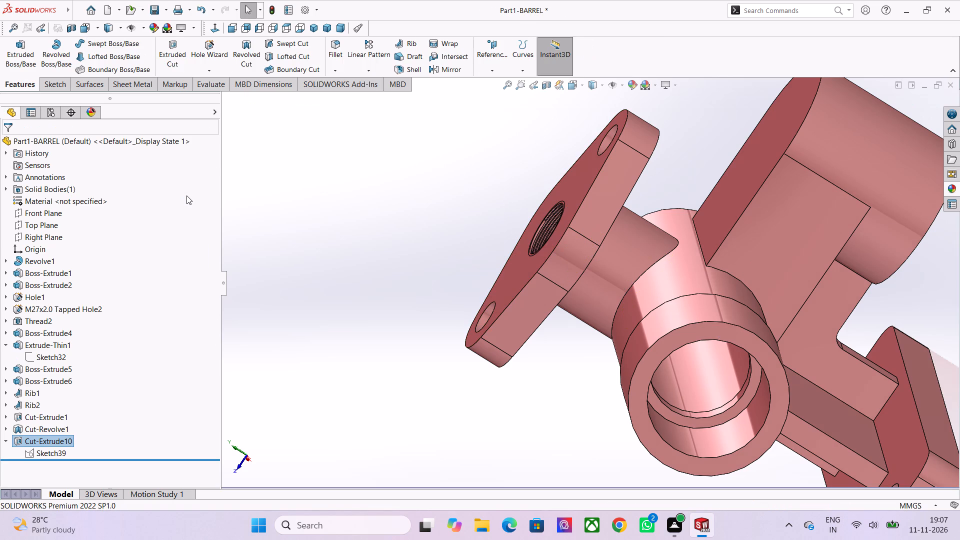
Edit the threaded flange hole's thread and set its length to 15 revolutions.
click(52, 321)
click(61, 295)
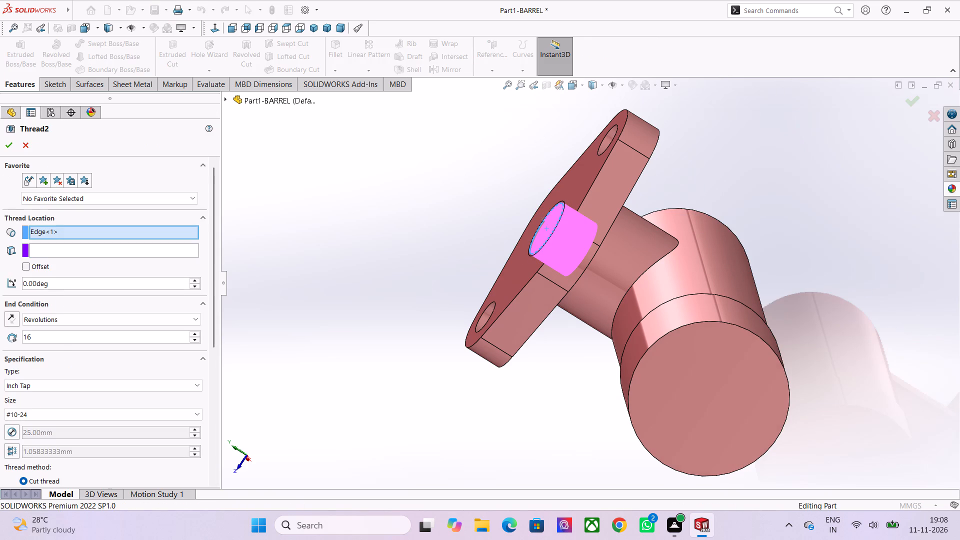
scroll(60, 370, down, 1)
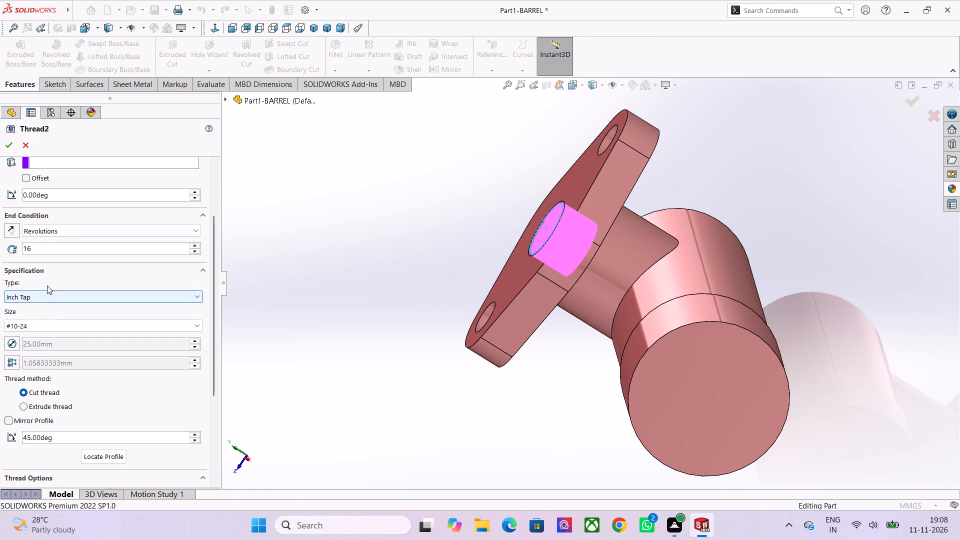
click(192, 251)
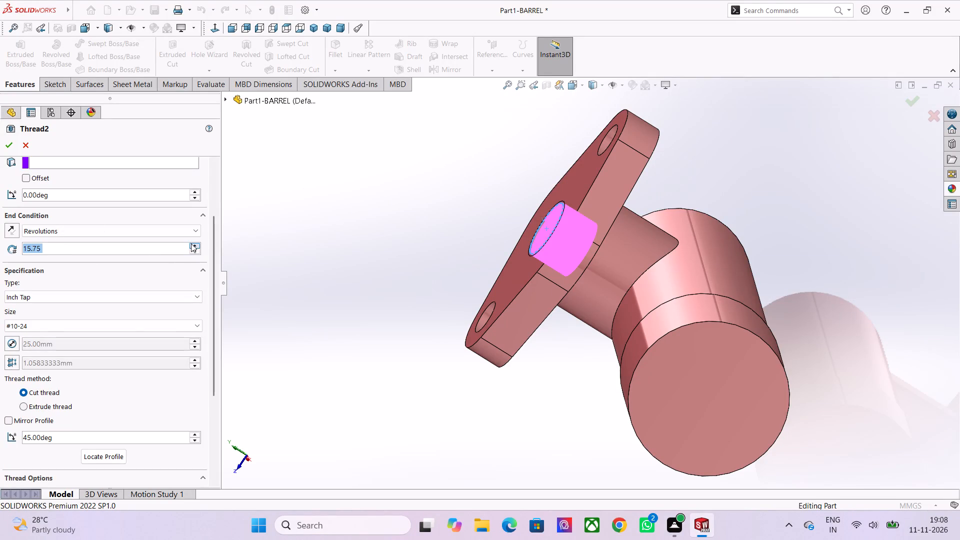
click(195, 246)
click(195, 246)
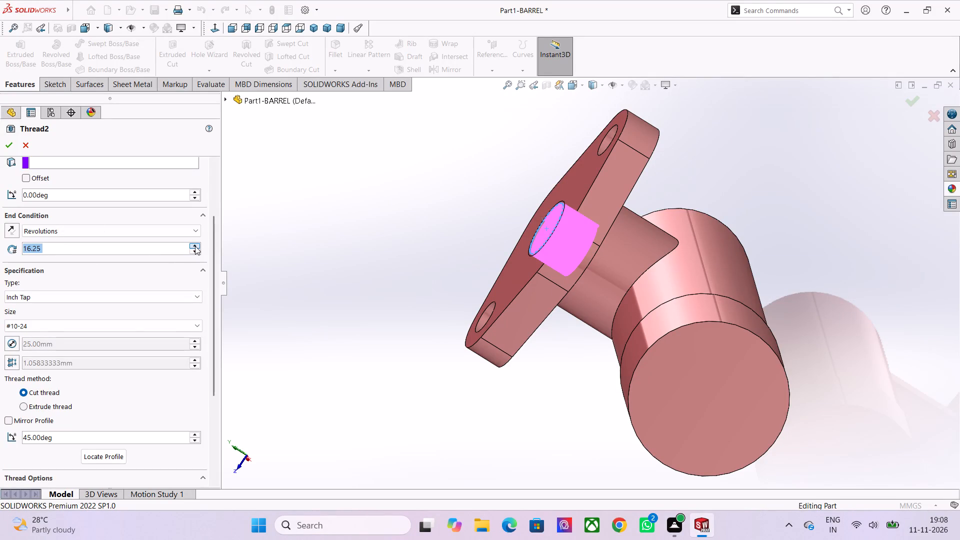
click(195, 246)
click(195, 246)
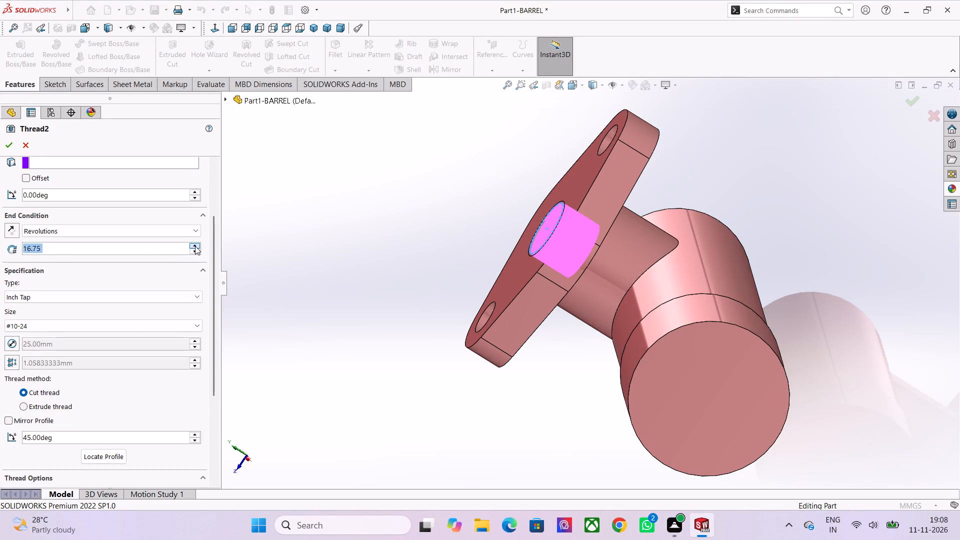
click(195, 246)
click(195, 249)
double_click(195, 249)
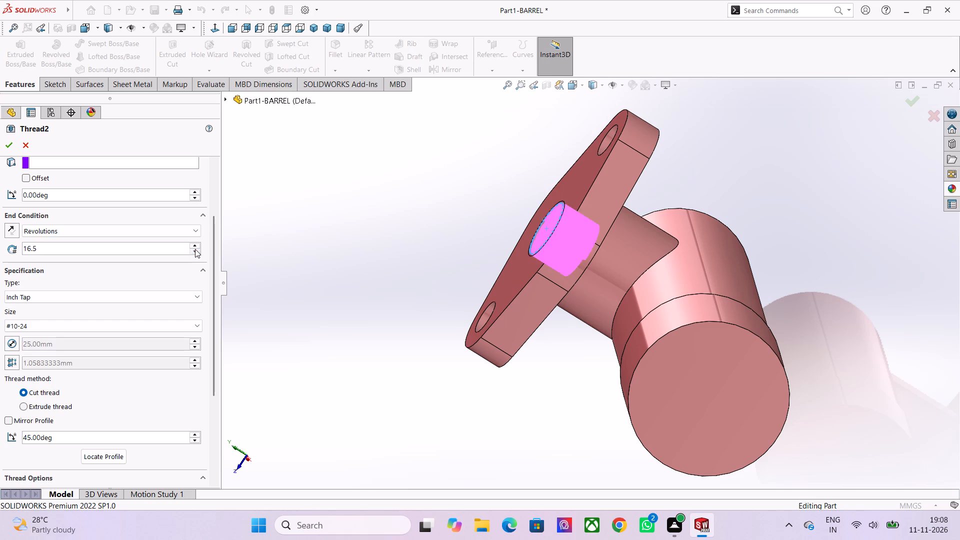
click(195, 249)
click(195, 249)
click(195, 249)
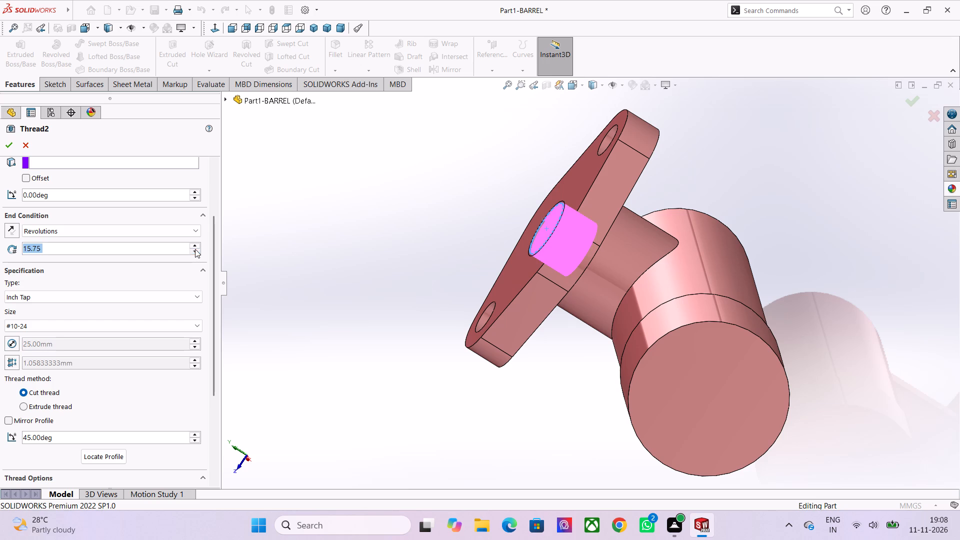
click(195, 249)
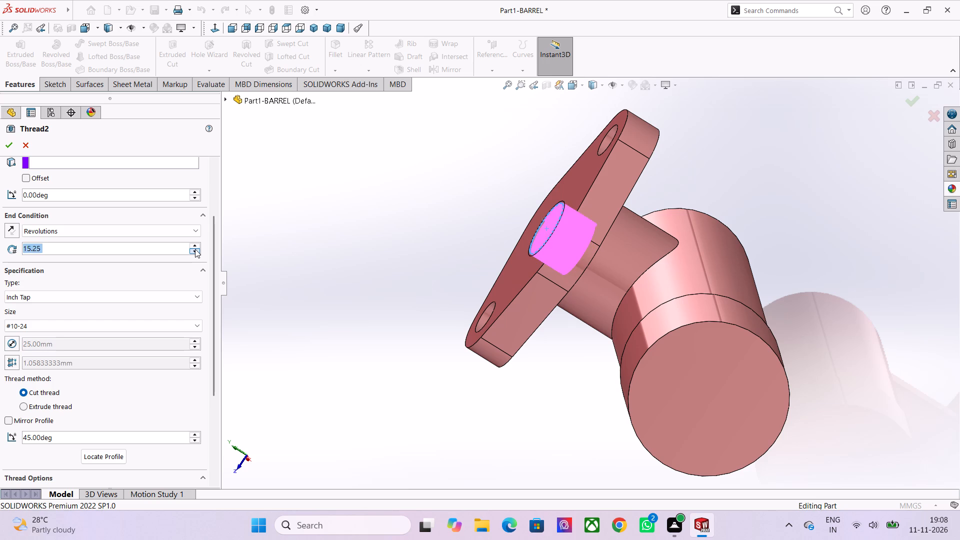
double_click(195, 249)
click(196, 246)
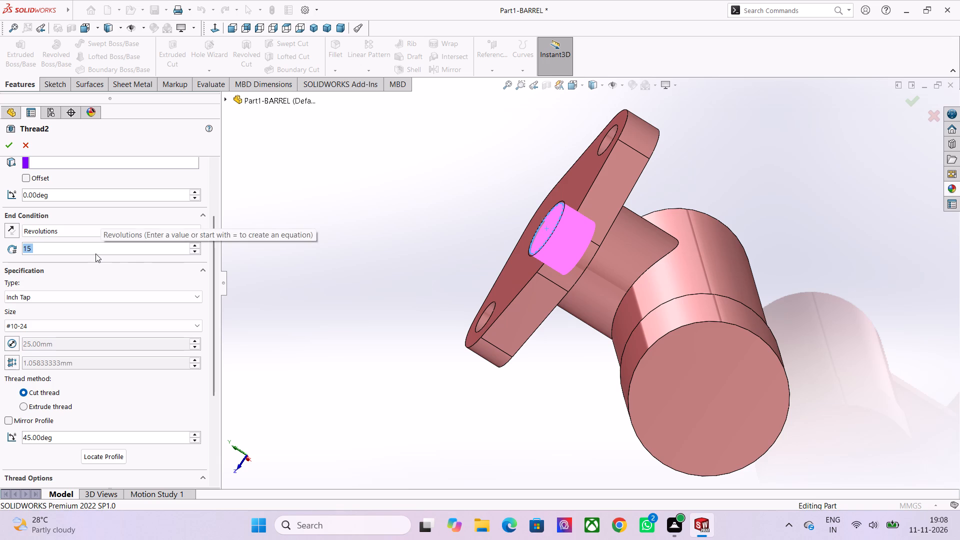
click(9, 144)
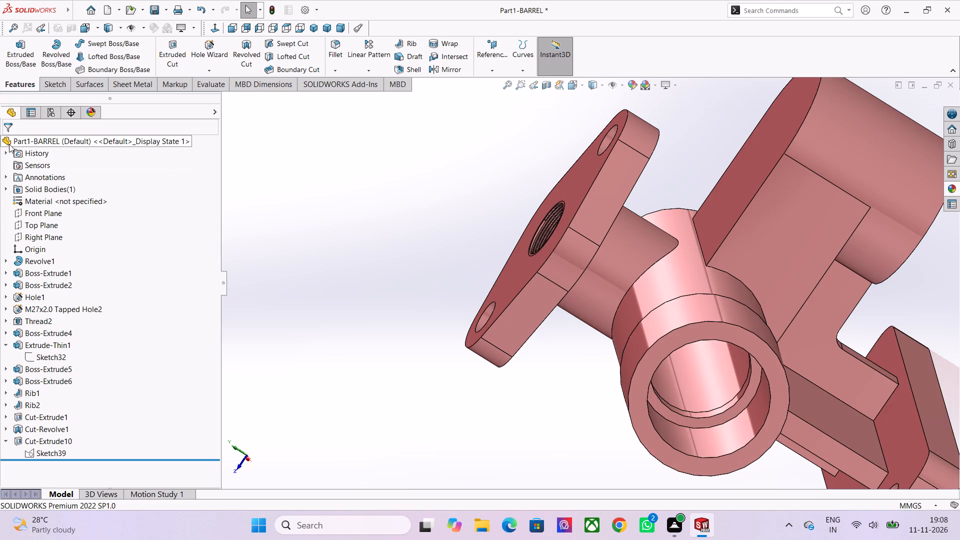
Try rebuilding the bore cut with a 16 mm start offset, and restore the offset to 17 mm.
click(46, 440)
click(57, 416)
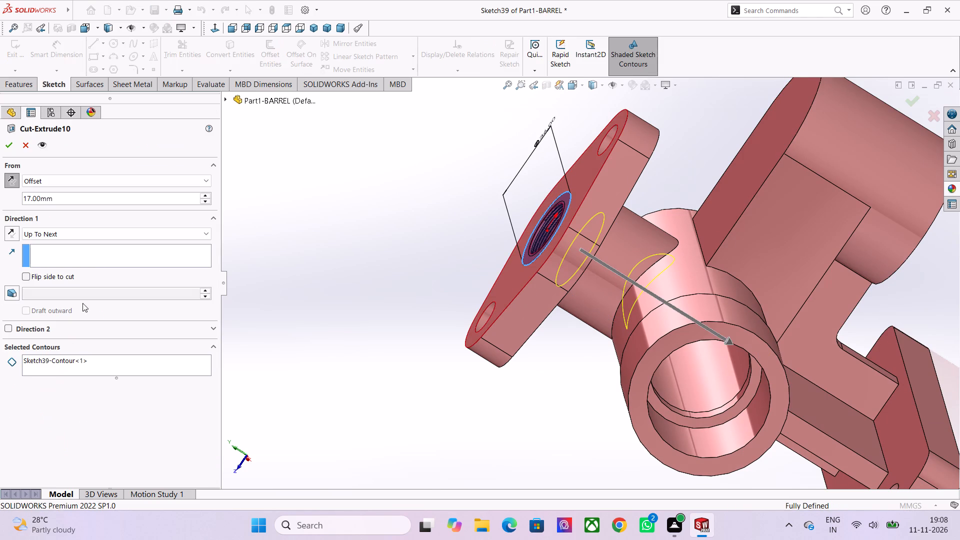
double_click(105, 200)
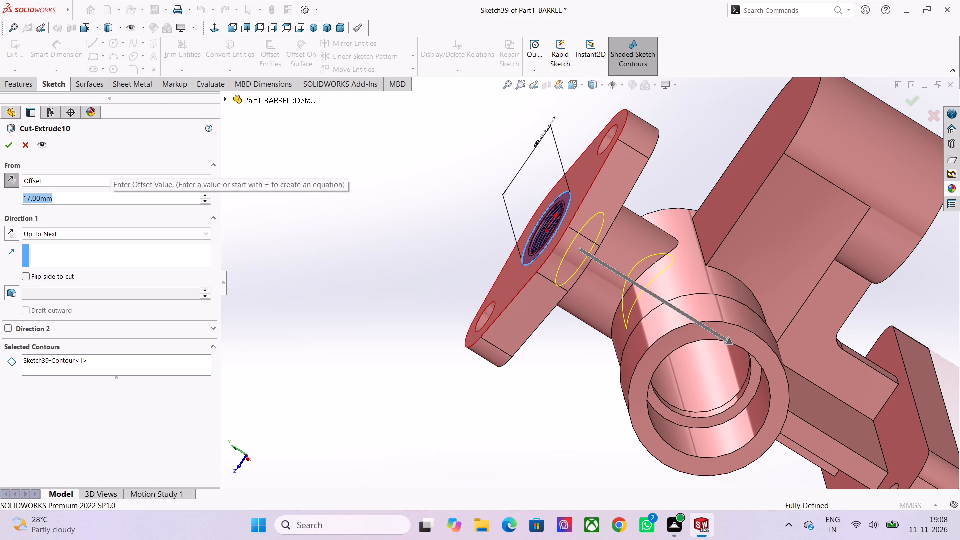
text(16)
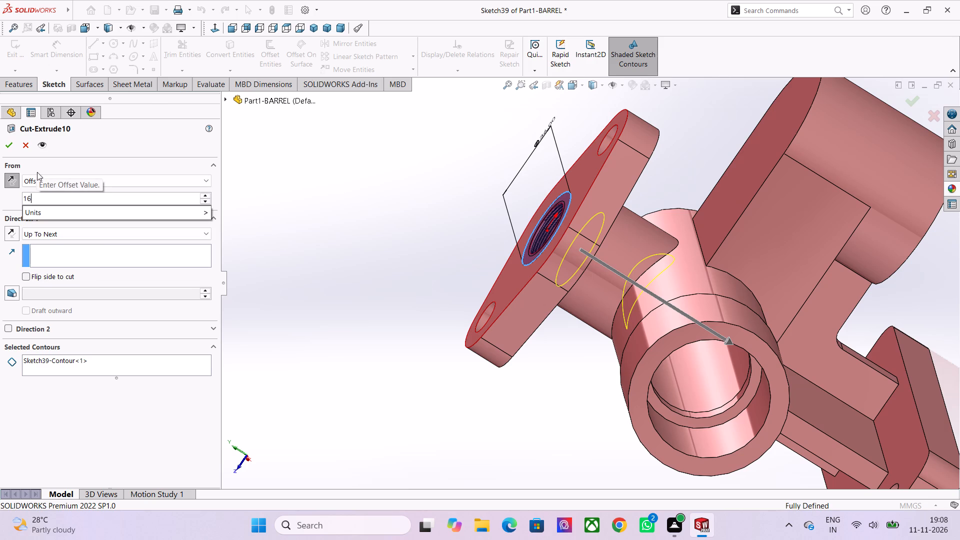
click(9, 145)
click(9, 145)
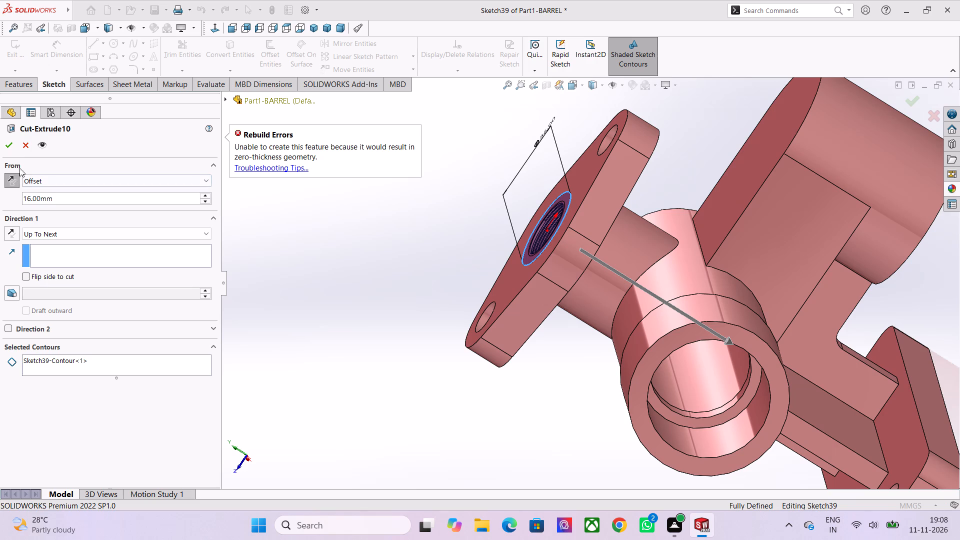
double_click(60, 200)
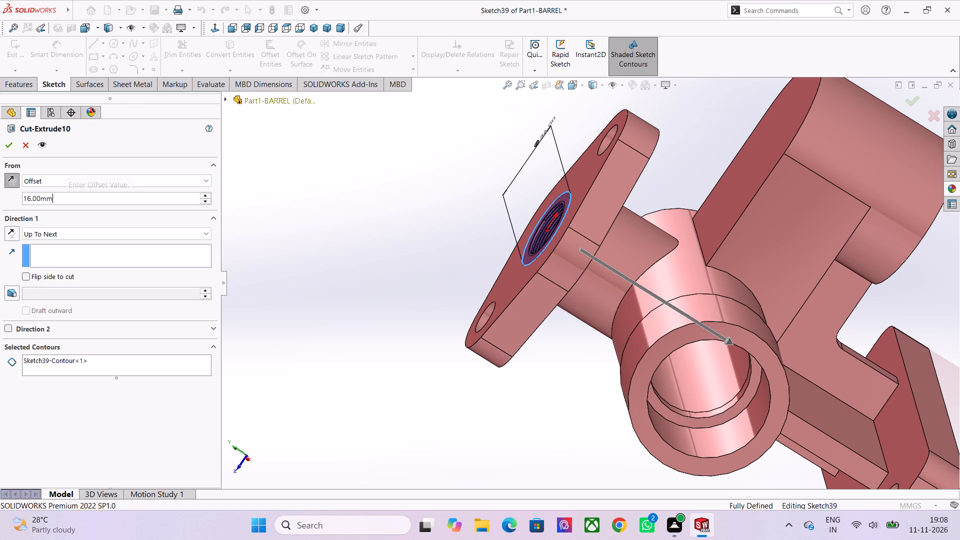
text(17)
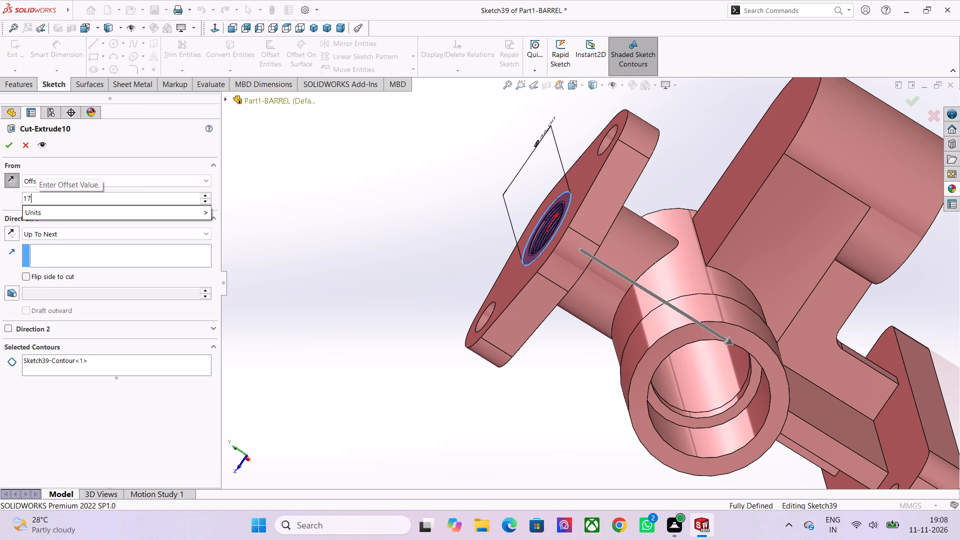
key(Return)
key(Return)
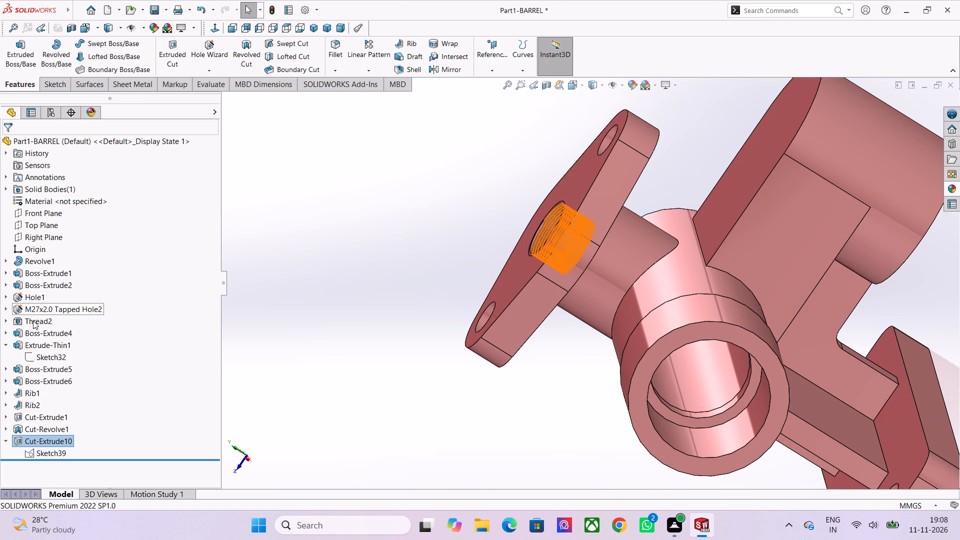
Edit the flange hole's thread and set its length to 13 revolutions.
click(33, 321)
click(40, 296)
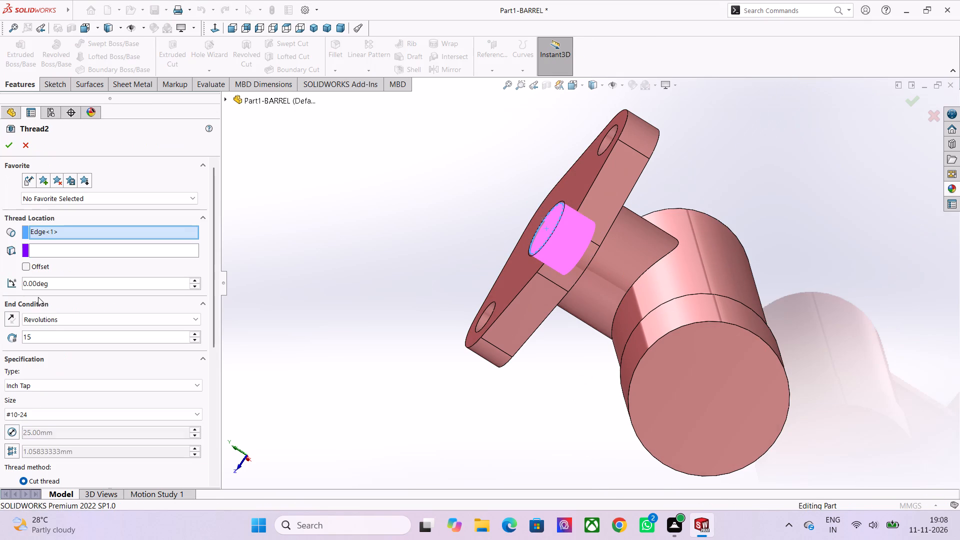
click(49, 334)
double_click(49, 337)
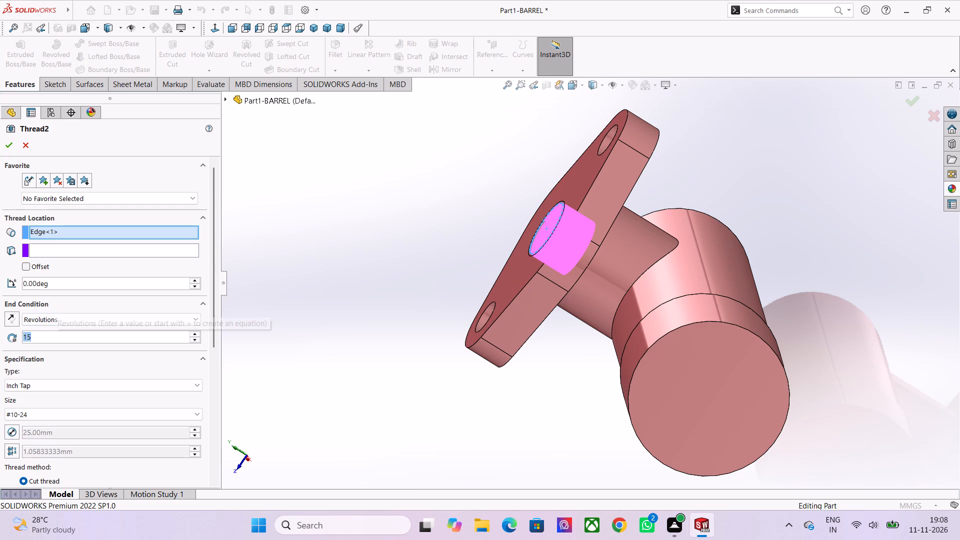
text(14)
key(BackSpace)
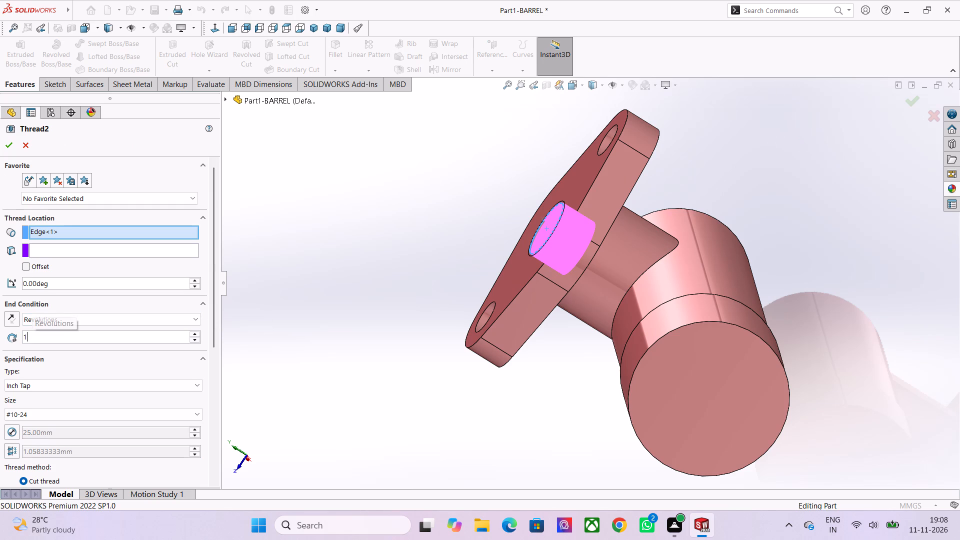
key(3)
key(Return)
key(Return)
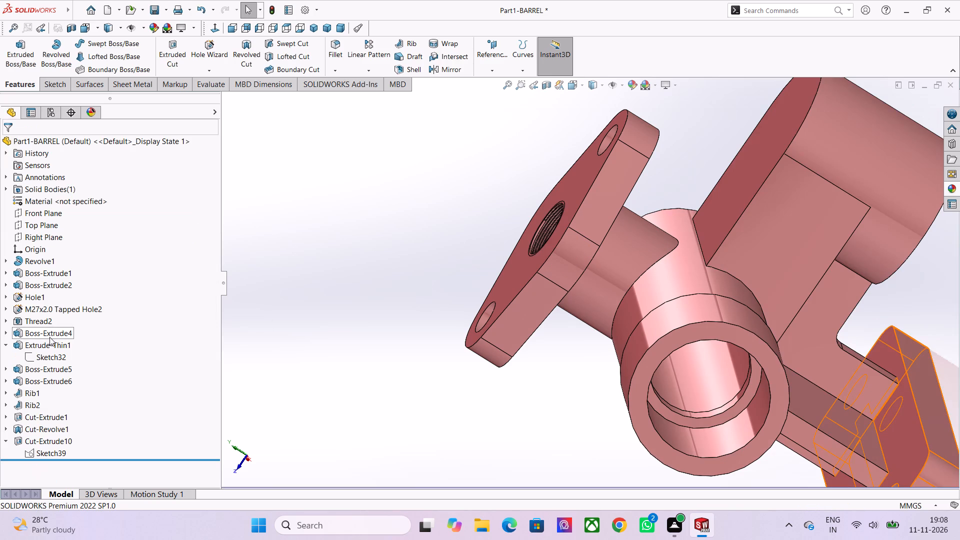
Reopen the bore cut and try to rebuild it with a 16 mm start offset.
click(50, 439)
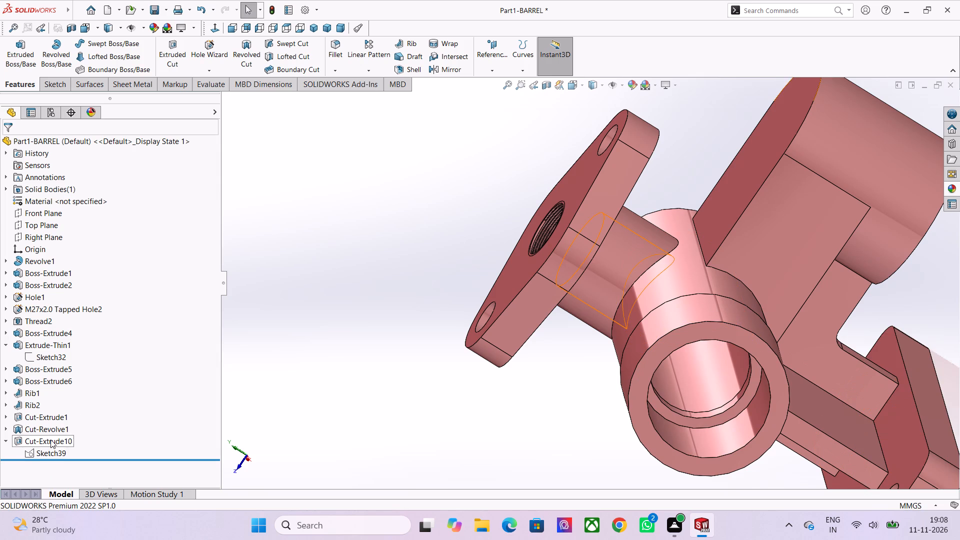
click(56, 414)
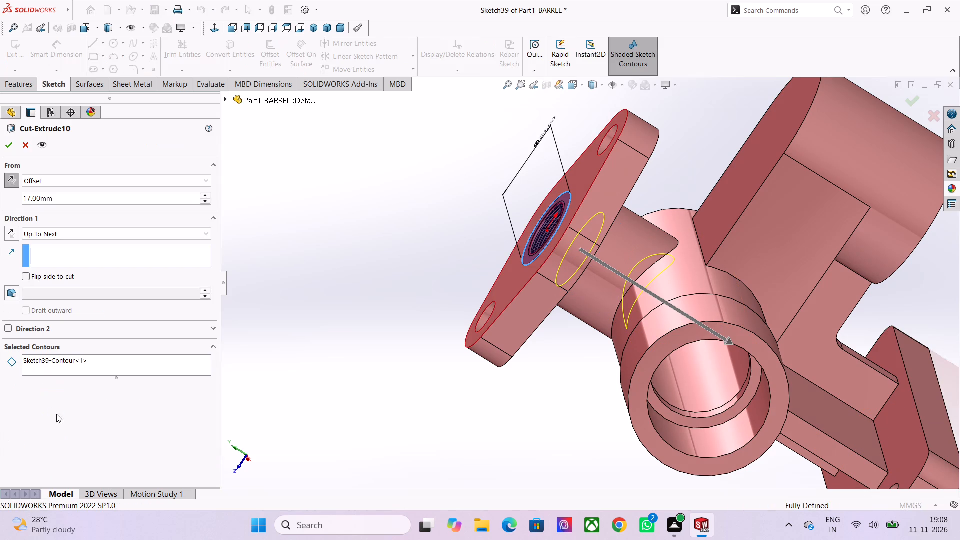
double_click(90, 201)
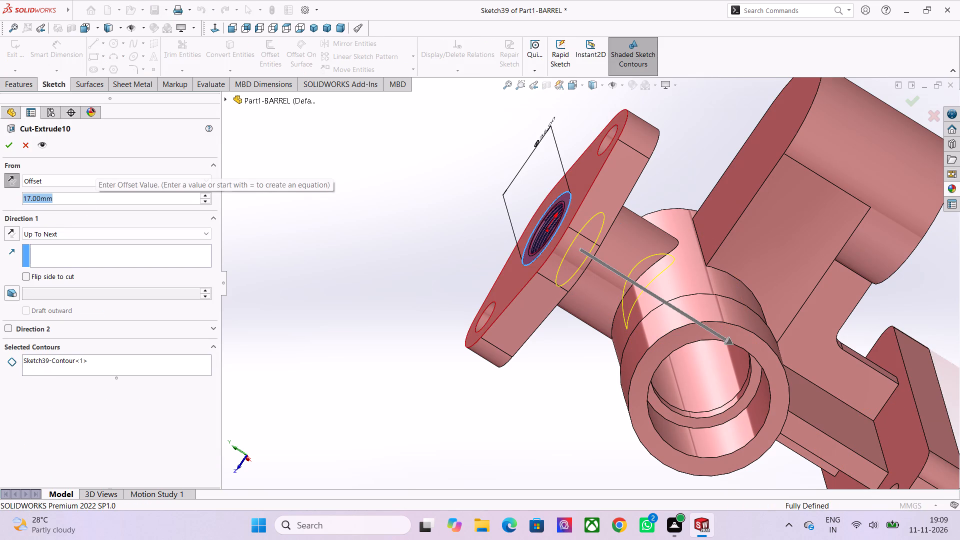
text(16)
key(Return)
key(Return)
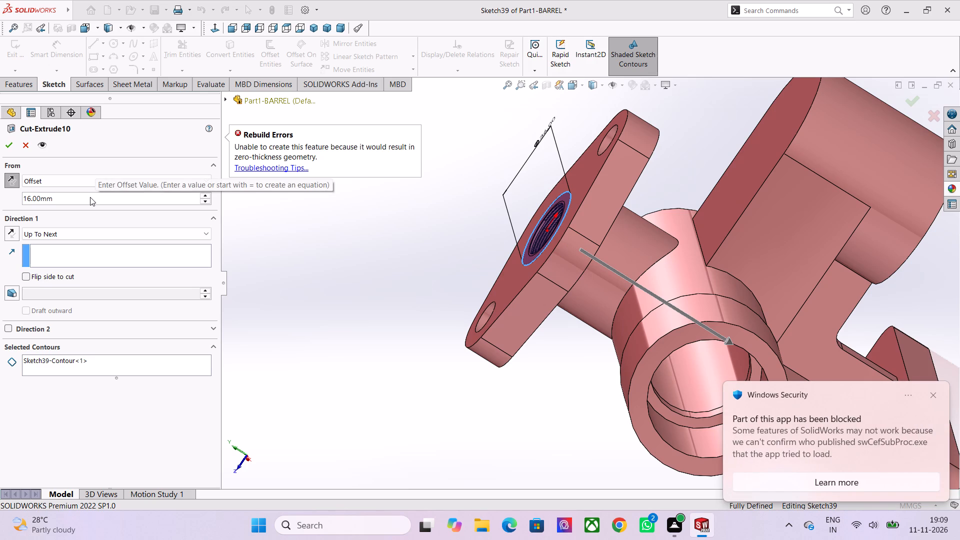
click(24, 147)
Examine the threaded flange hole down to its bottom and the neck behind the oval flange.
middle_drag(475, 373, 466, 336)
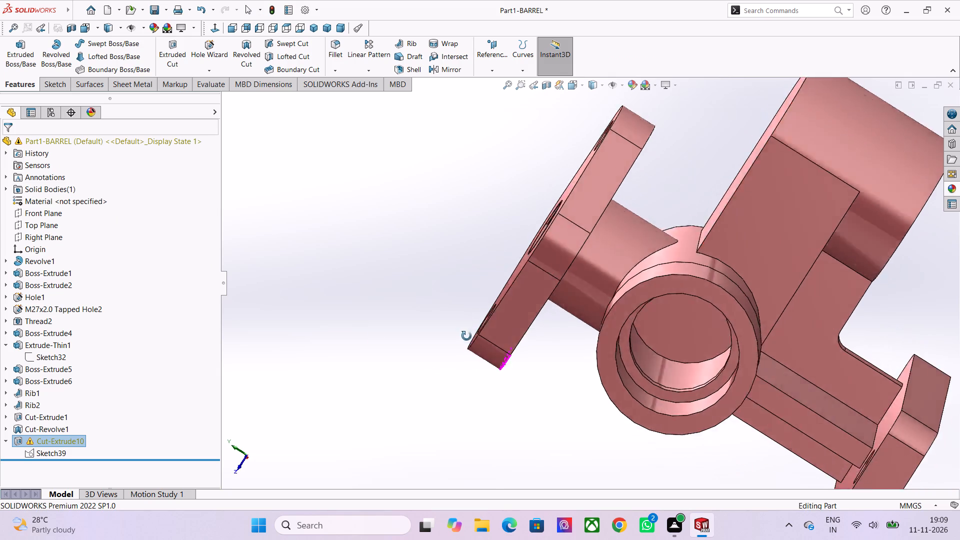
middle_drag(466, 336, 476, 345)
scroll(477, 345, down, 1)
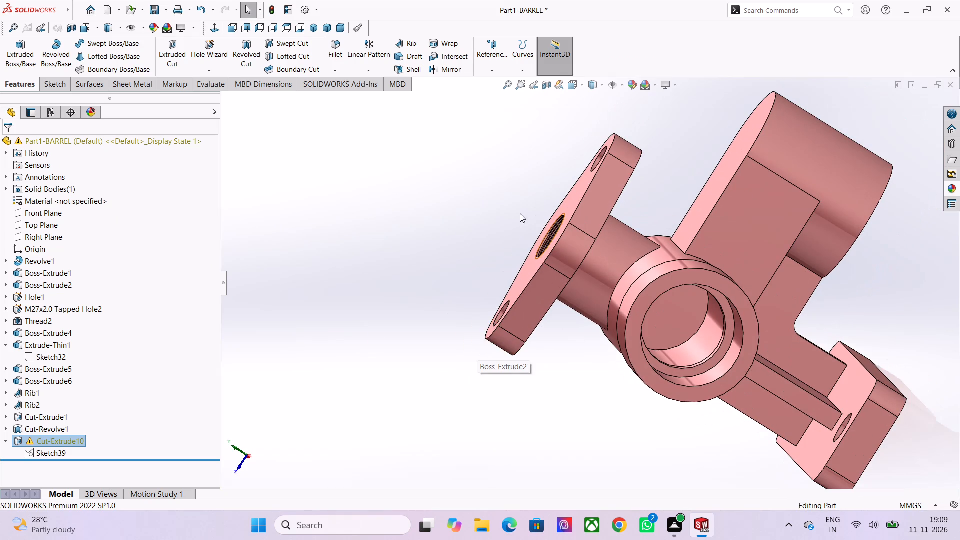
middle_drag(519, 213, 527, 271)
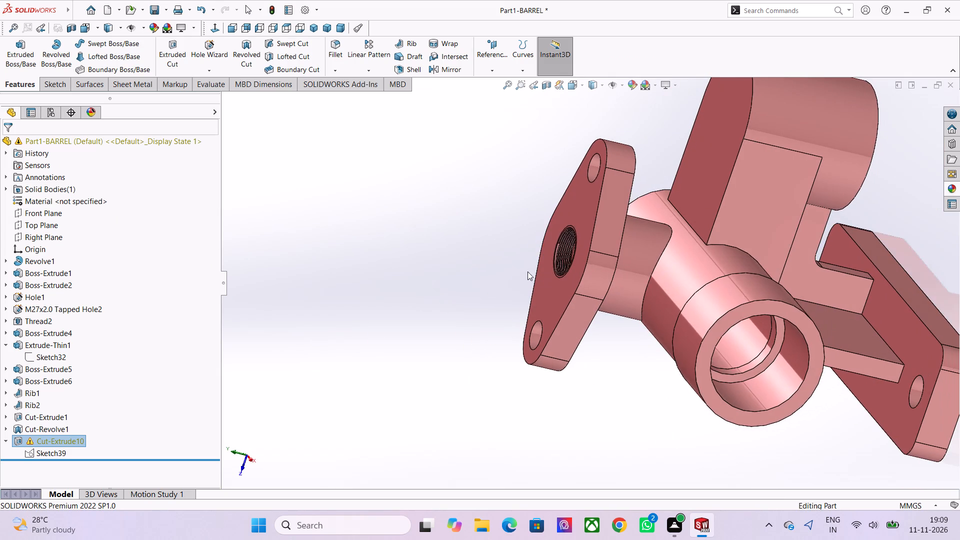
scroll(576, 261, up, 9)
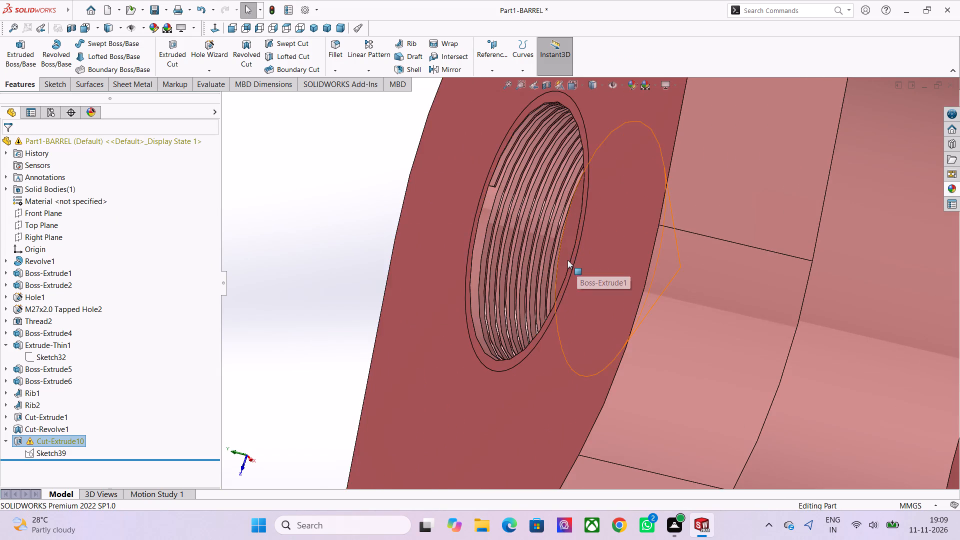
middle_drag(567, 260, 638, 351)
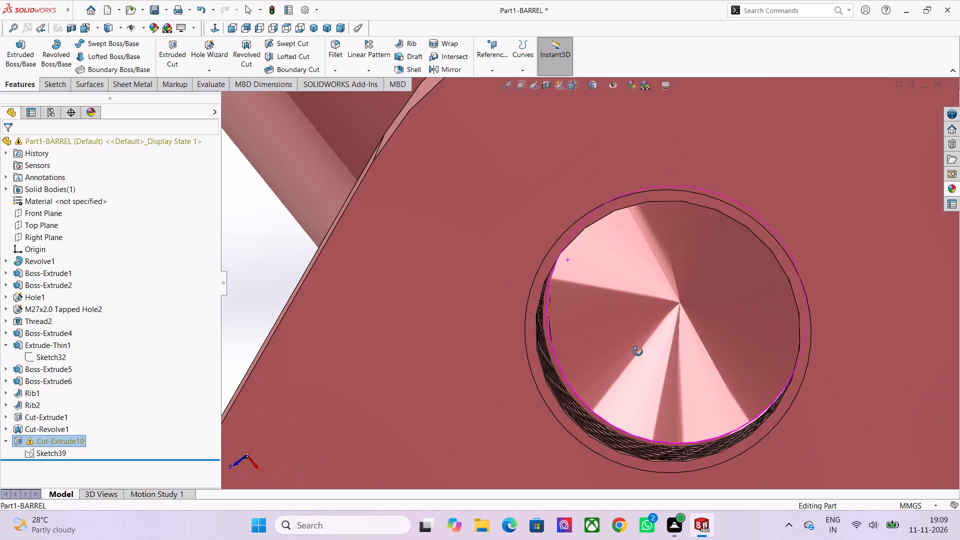
middle_drag(638, 351, 584, 254)
scroll(584, 272, down, 5)
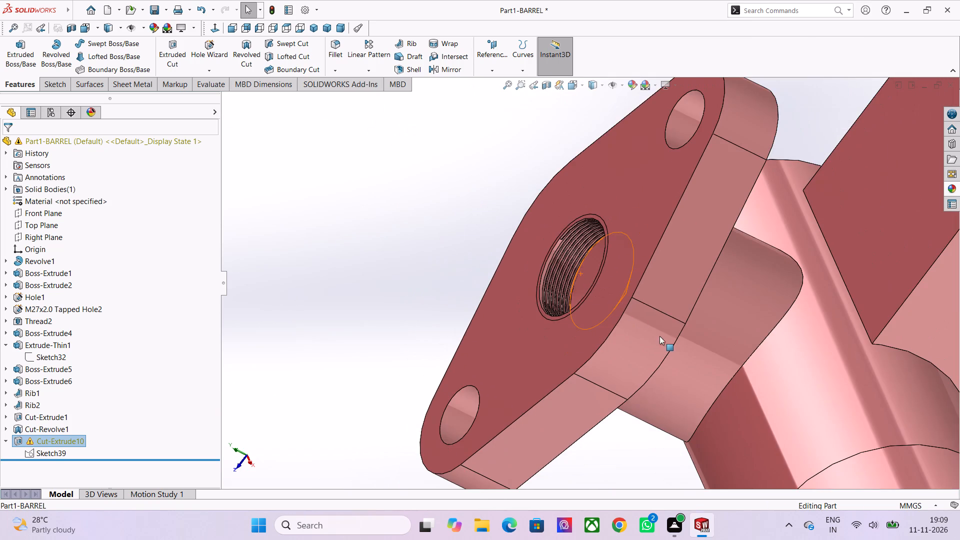
middle_drag(667, 339, 606, 316)
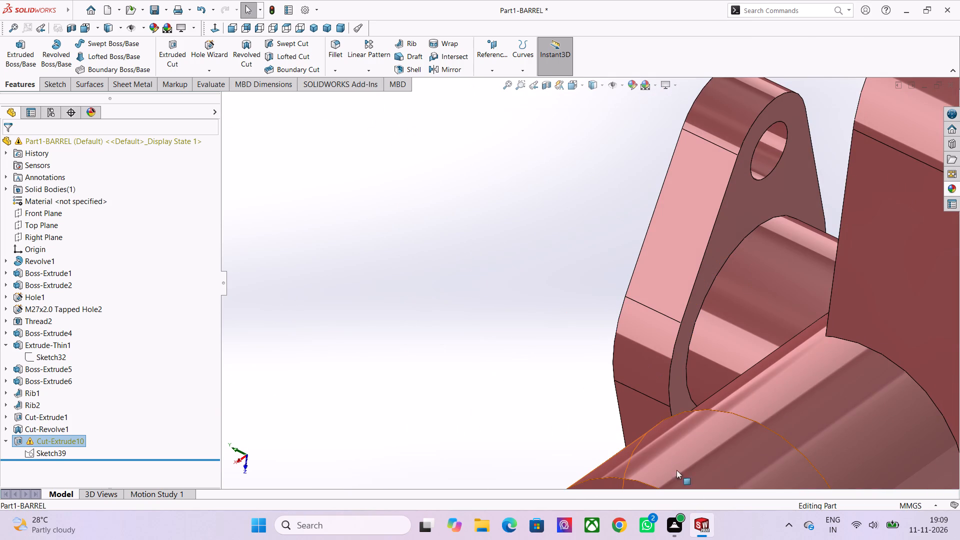
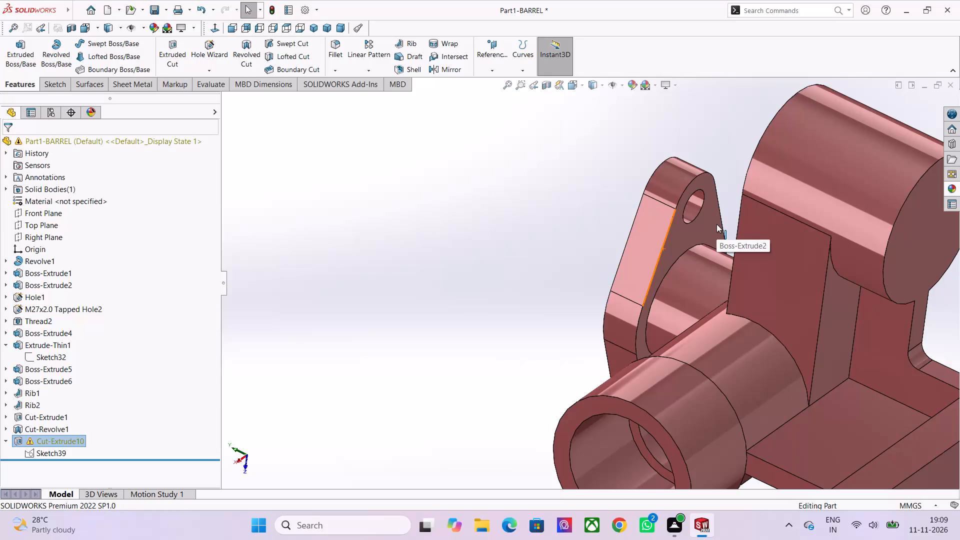
Examine the whole part from several sides, including the barrel's open end, the threaded oval flange and the ribs above the base plate.
scroll(522, 380, down, 2)
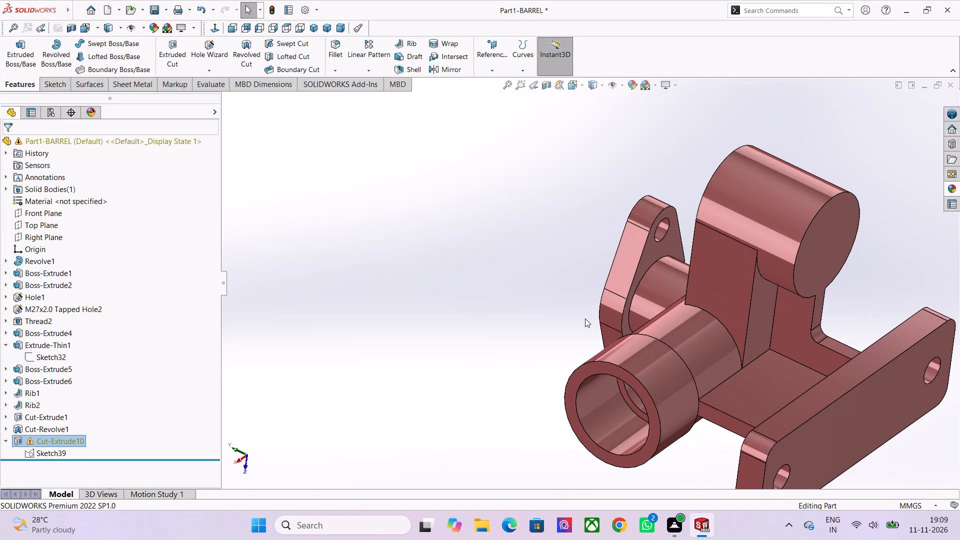
middle_drag(585, 318, 588, 312)
middle_drag(609, 287, 628, 202)
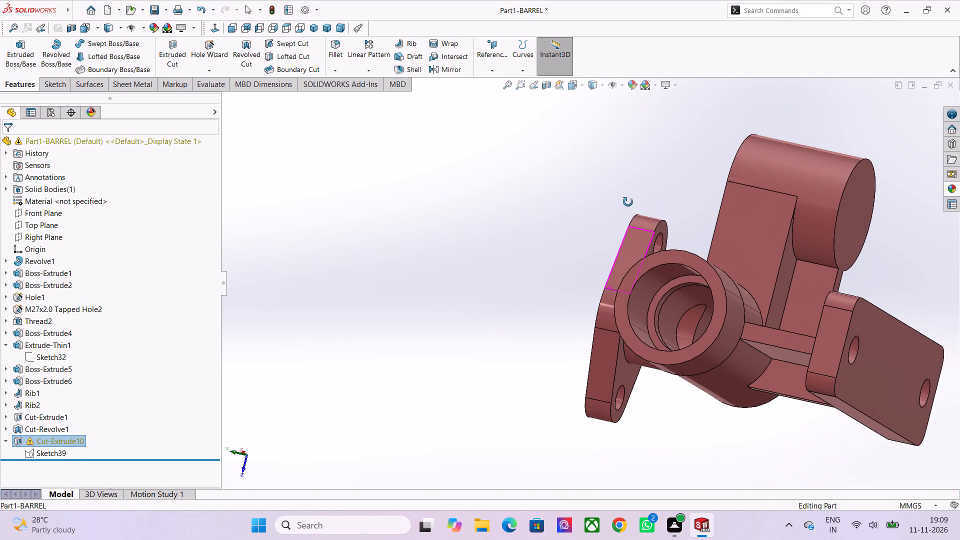
middle_drag(628, 202, 662, 311)
scroll(662, 311, down, 2)
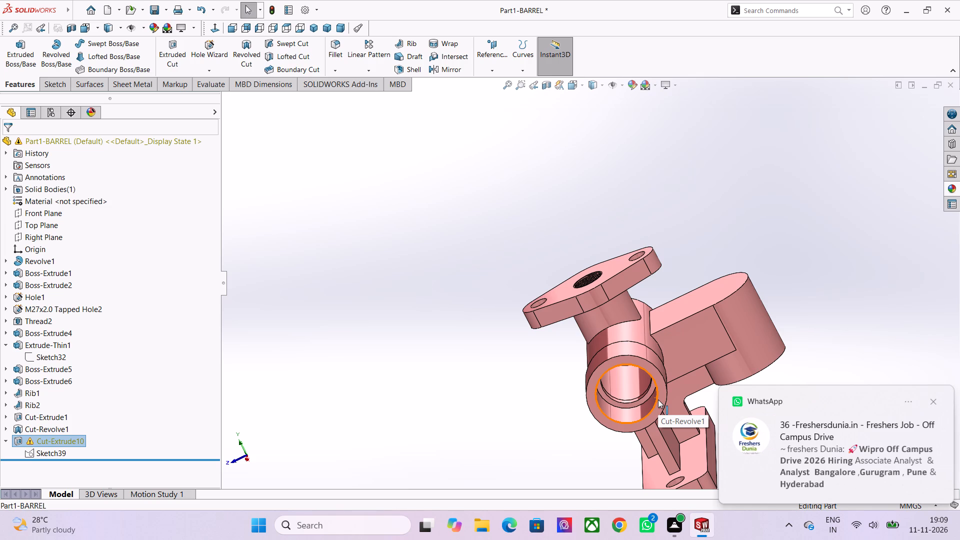
click(936, 405)
scroll(682, 356, up, 3)
scroll(632, 410, down, 1)
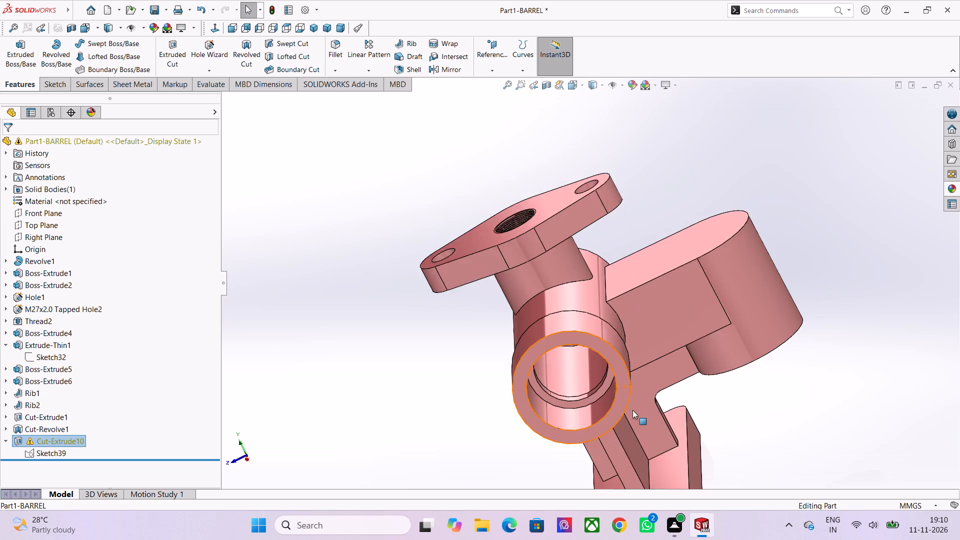
scroll(632, 410, down, 3)
middle_drag(731, 353, 854, 367)
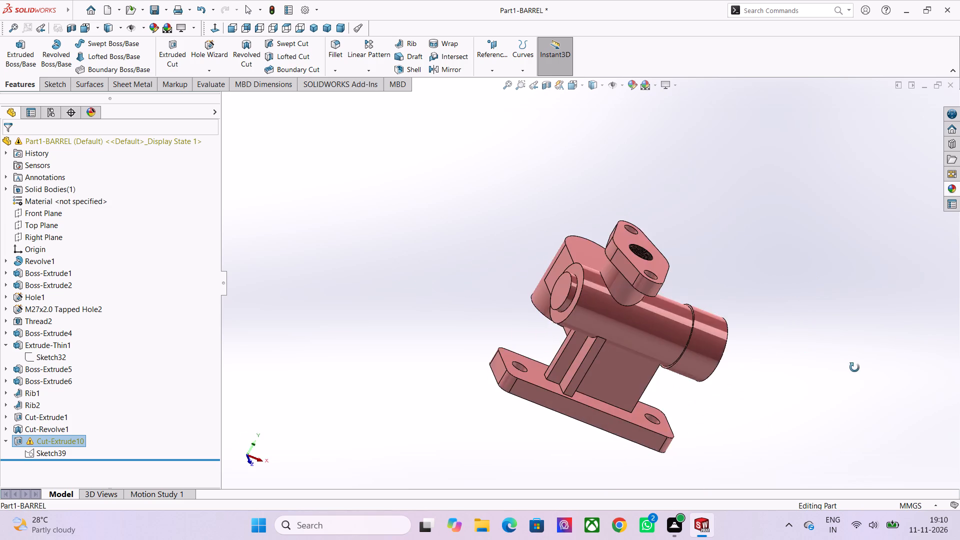
middle_drag(854, 367, 755, 431)
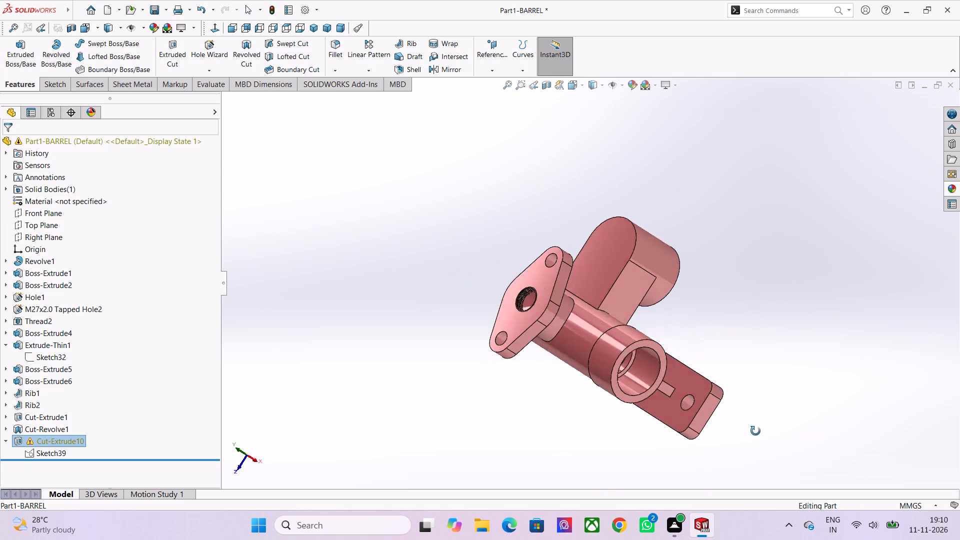
middle_drag(755, 431, 792, 339)
scroll(517, 358, up, 3)
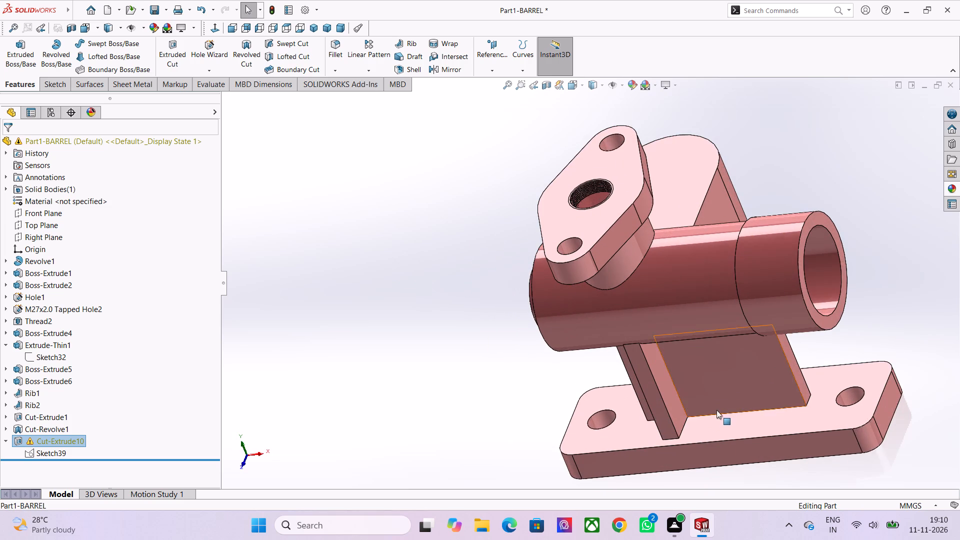
scroll(728, 408, up, 4)
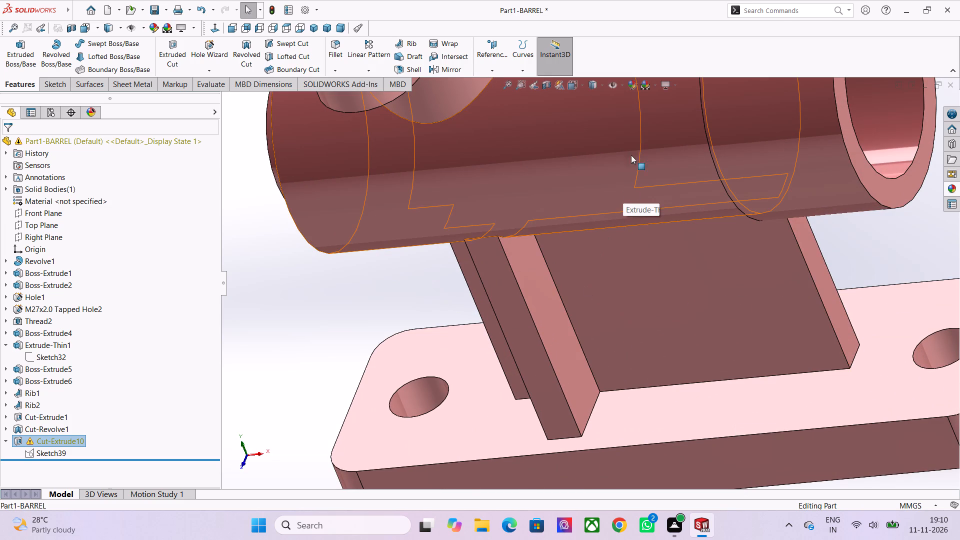
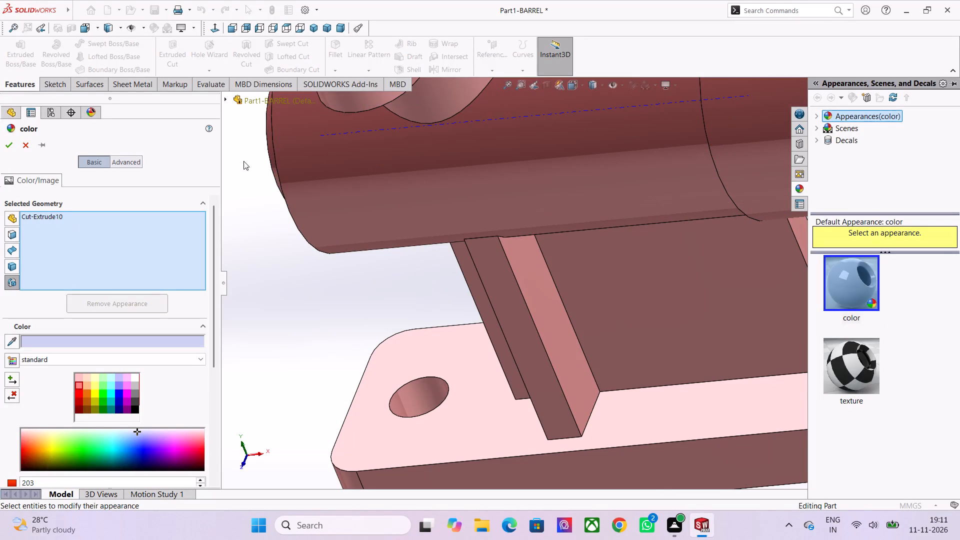
Examine the whole part and the oval flange's threaded hole up close.
scroll(298, 262, down, 2)
scroll(483, 244, down, 2)
scroll(531, 169, down, 2)
scroll(584, 151, down, 2)
scroll(587, 160, up, 2)
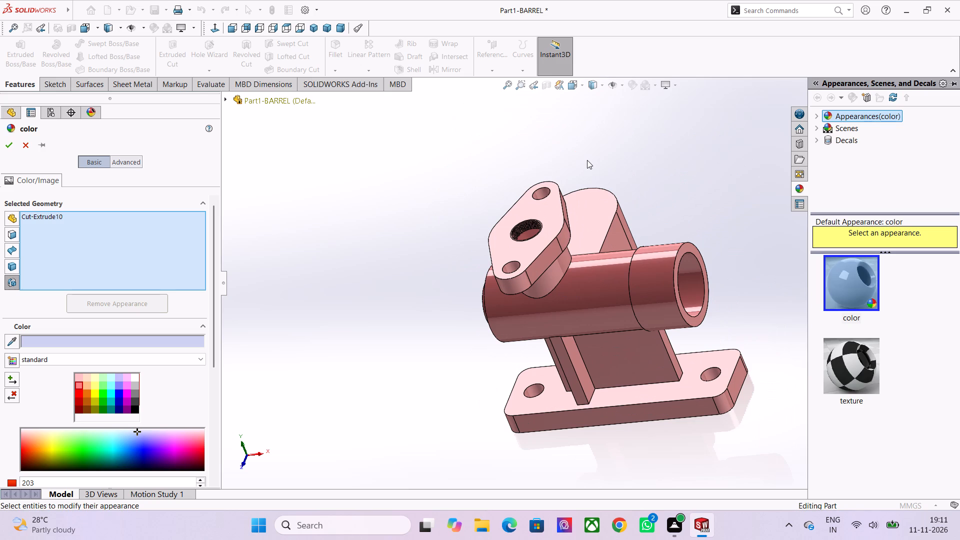
scroll(587, 160, down, 2)
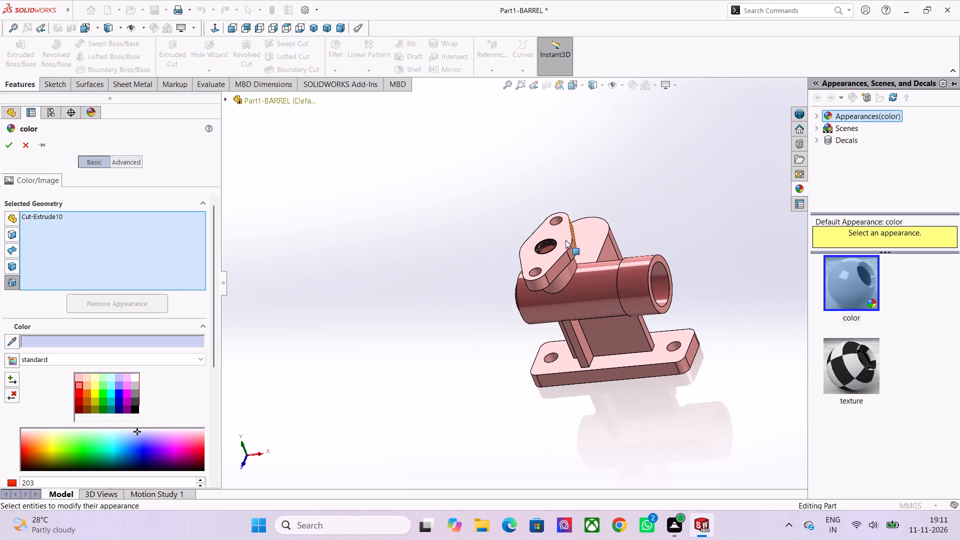
scroll(563, 240, up, 10)
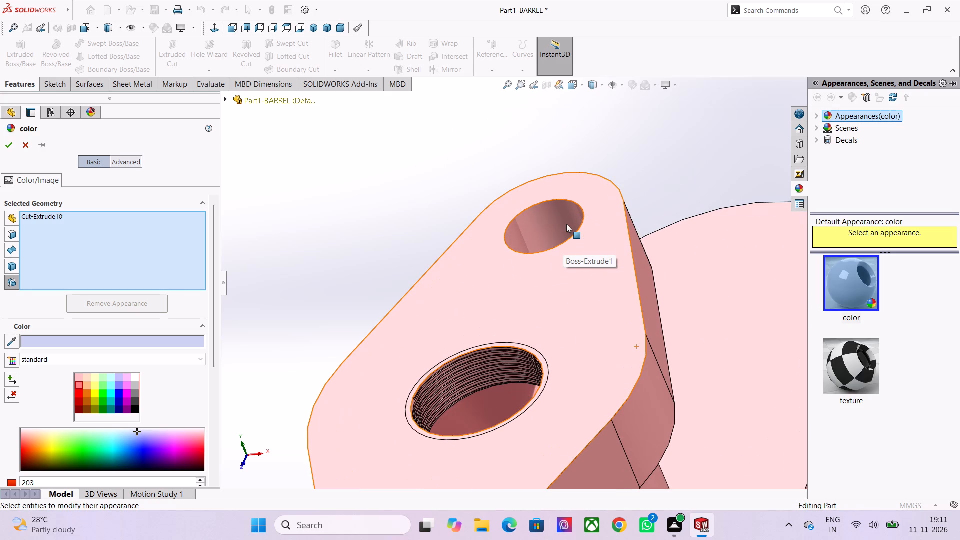
scroll(567, 282, down, 2)
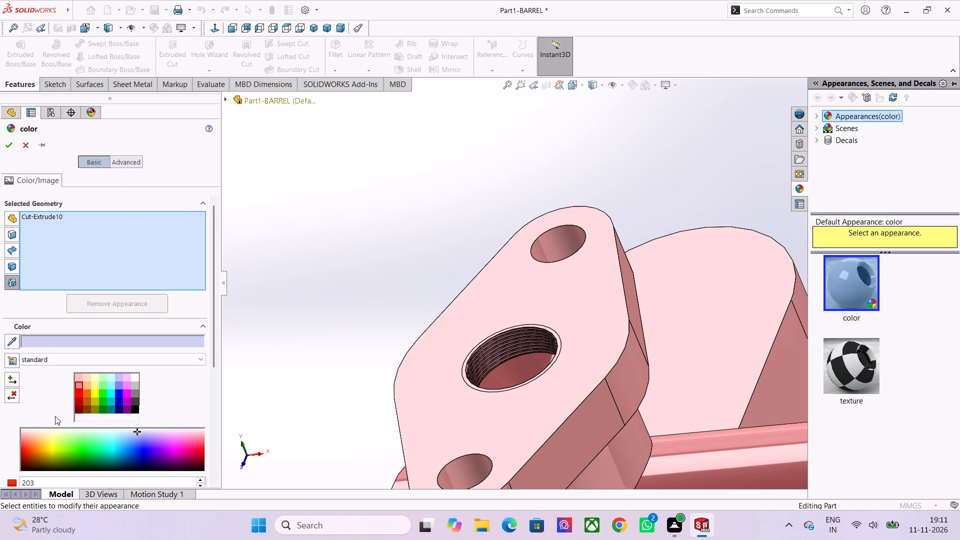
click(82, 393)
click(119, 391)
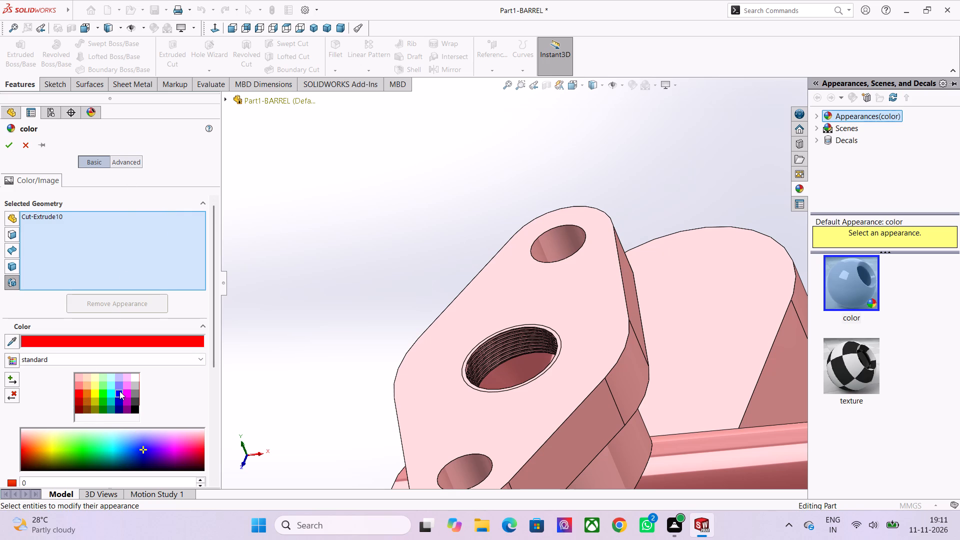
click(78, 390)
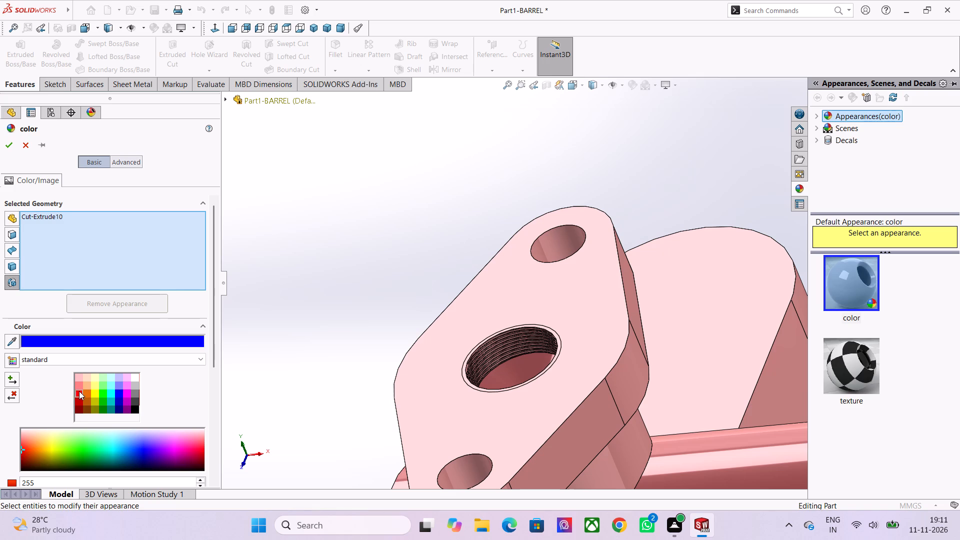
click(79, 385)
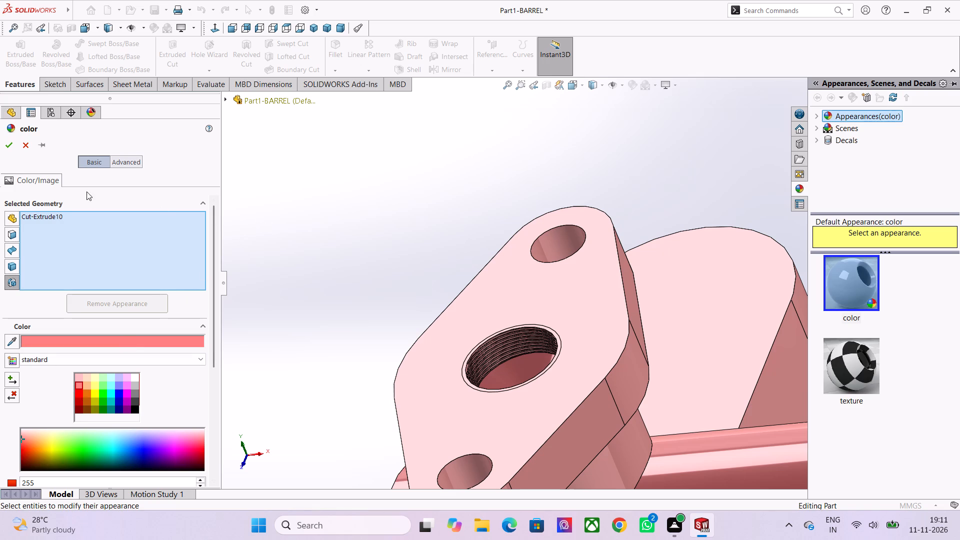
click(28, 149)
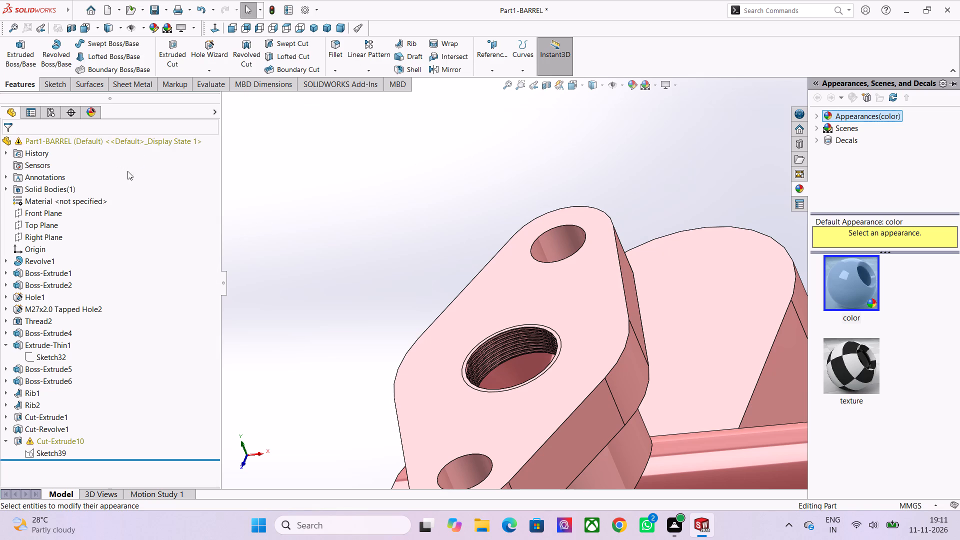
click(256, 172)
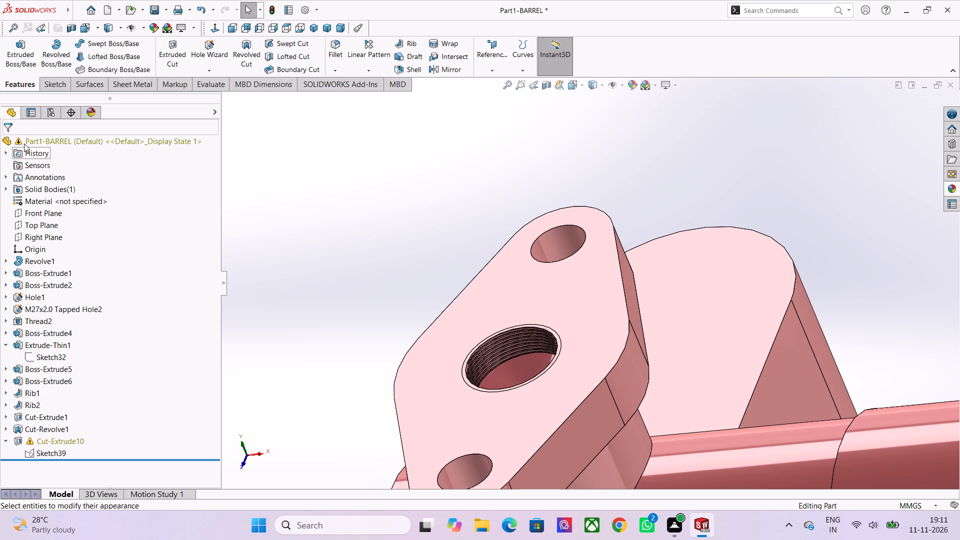
Edit the thread in the oval flange's hole and set its length to 16 revolutions.
click(20, 141)
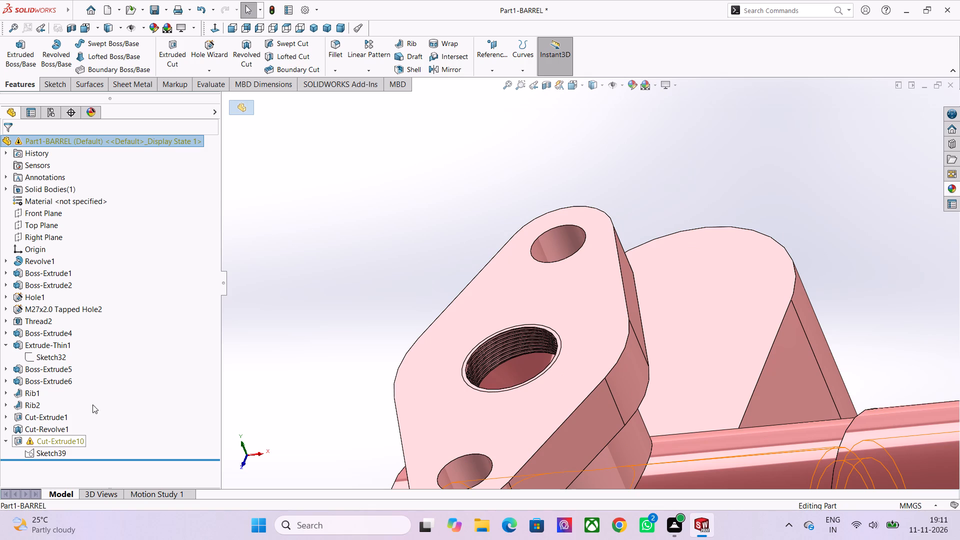
click(37, 325)
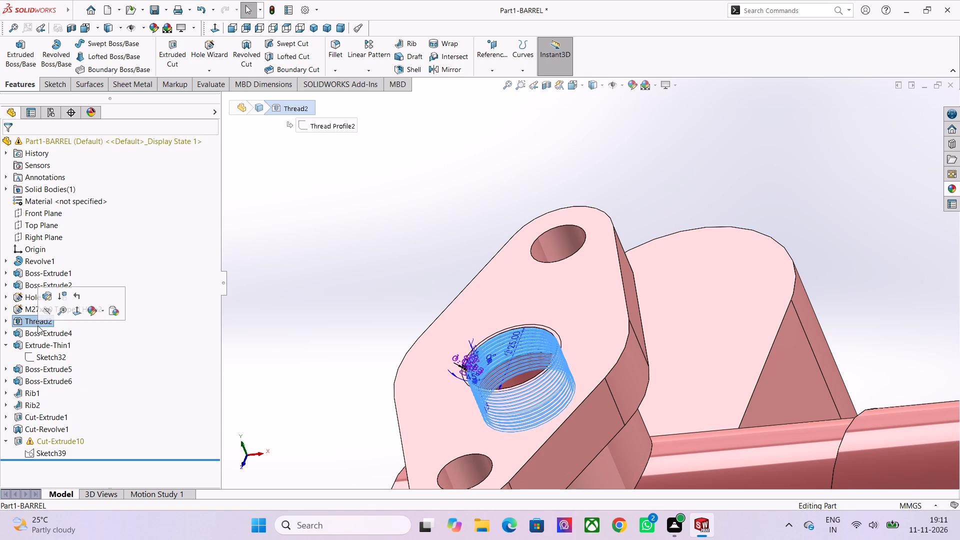
click(47, 293)
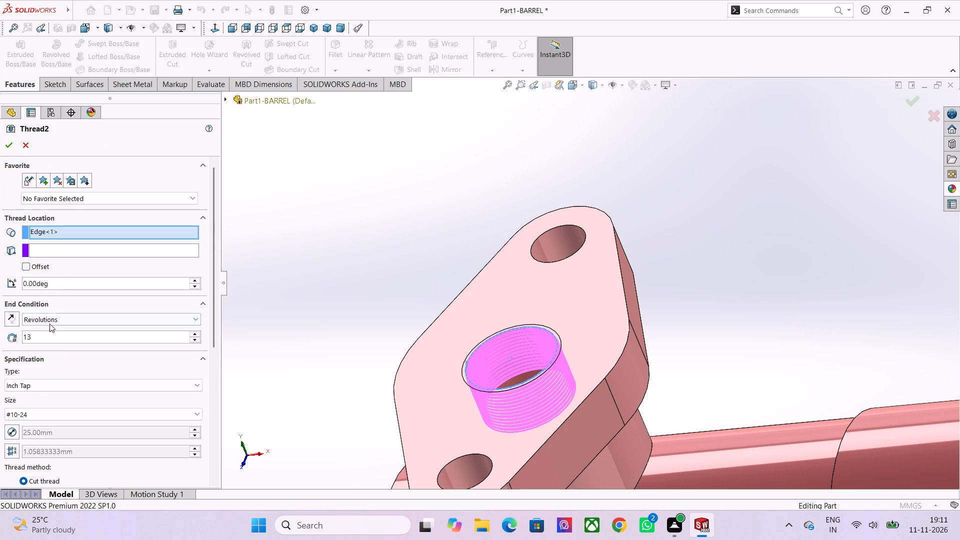
click(54, 340)
click(54, 340)
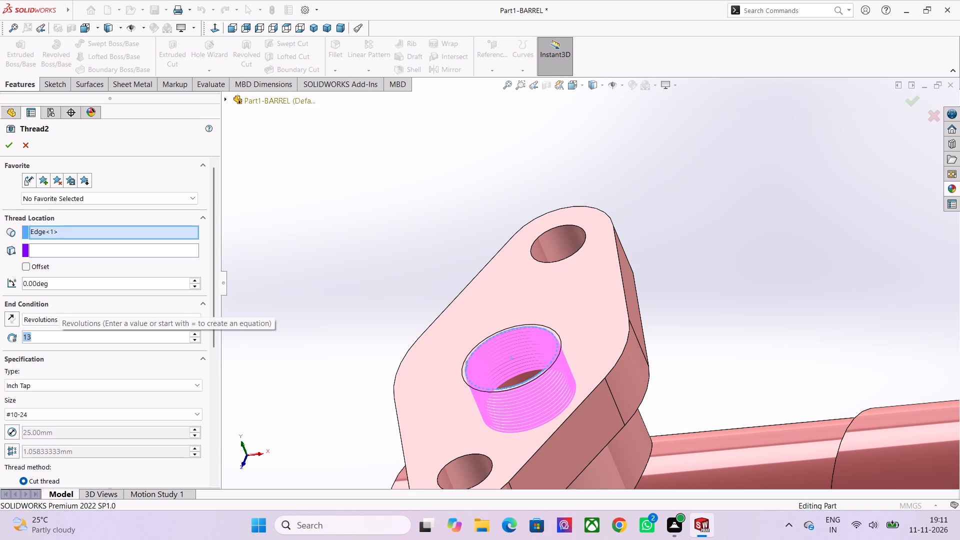
key(1)
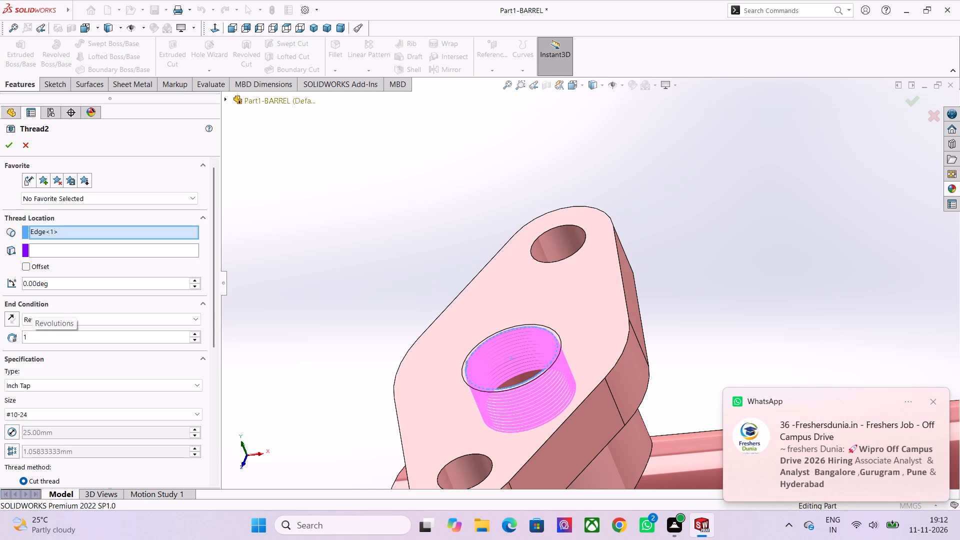
key(6)
key(Return)
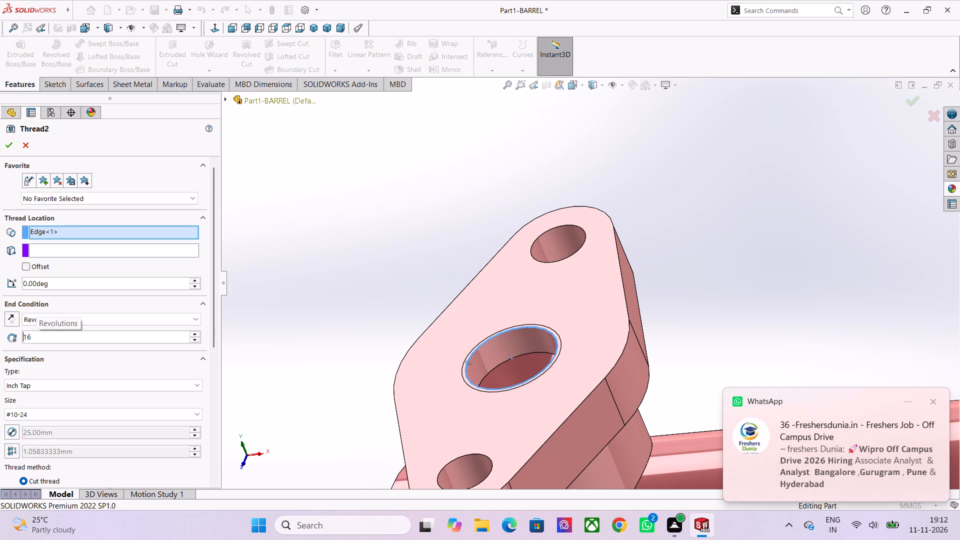
key(Return)
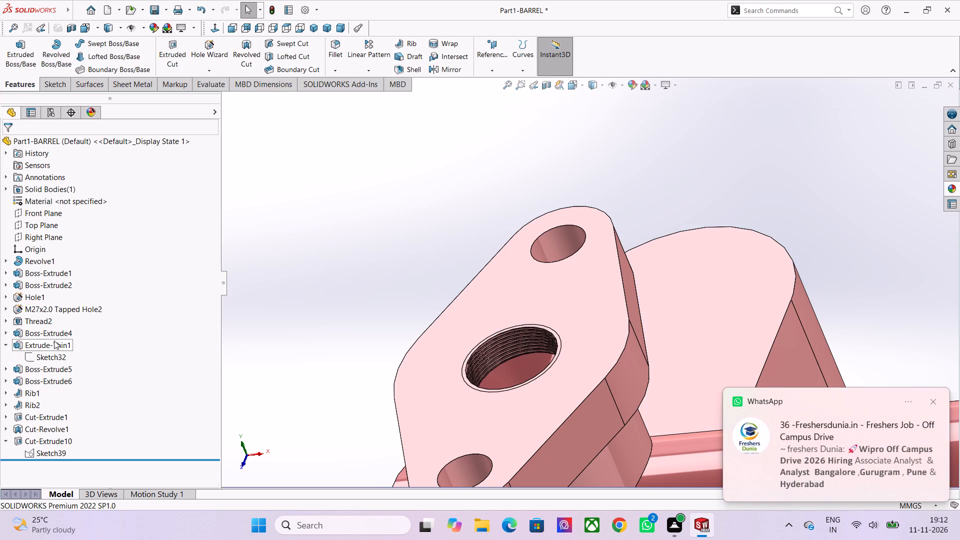
Examine the rebuilt part from several sides, including the threaded flange hole, the barrel's closed and open ends, and the base plate.
middle_drag(381, 285, 394, 316)
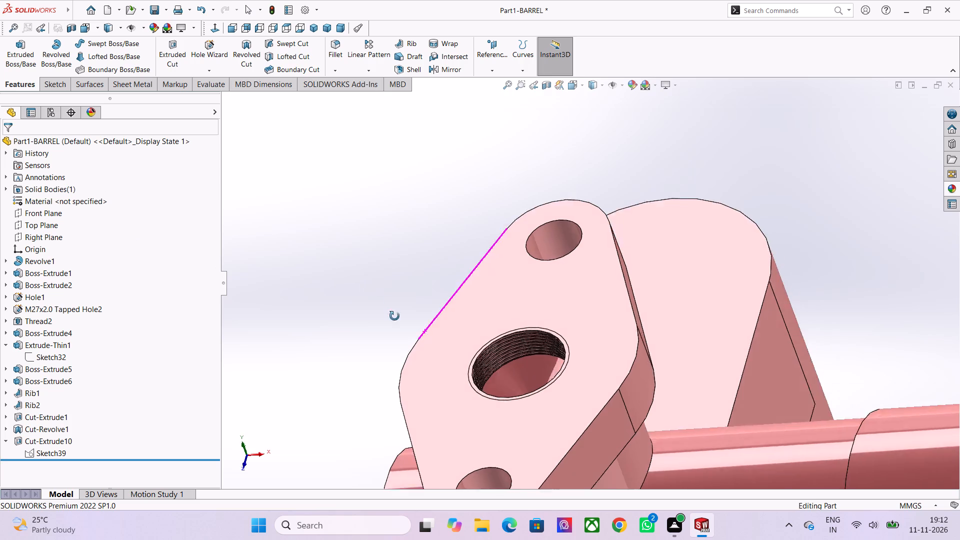
middle_drag(394, 316, 375, 256)
scroll(390, 491, down, 2)
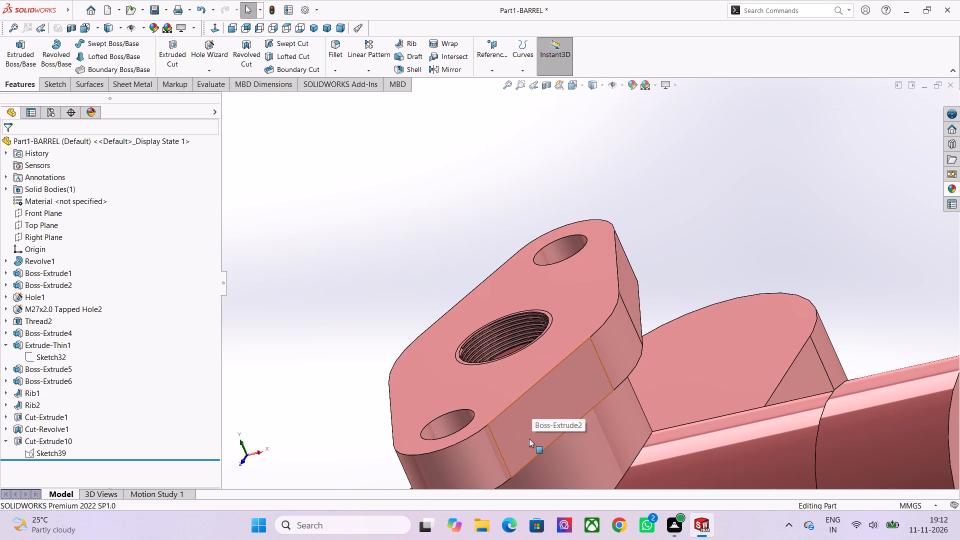
scroll(529, 438, down, 2)
middle_drag(507, 426, 434, 420)
scroll(434, 420, down, 2)
middle_drag(477, 371, 515, 376)
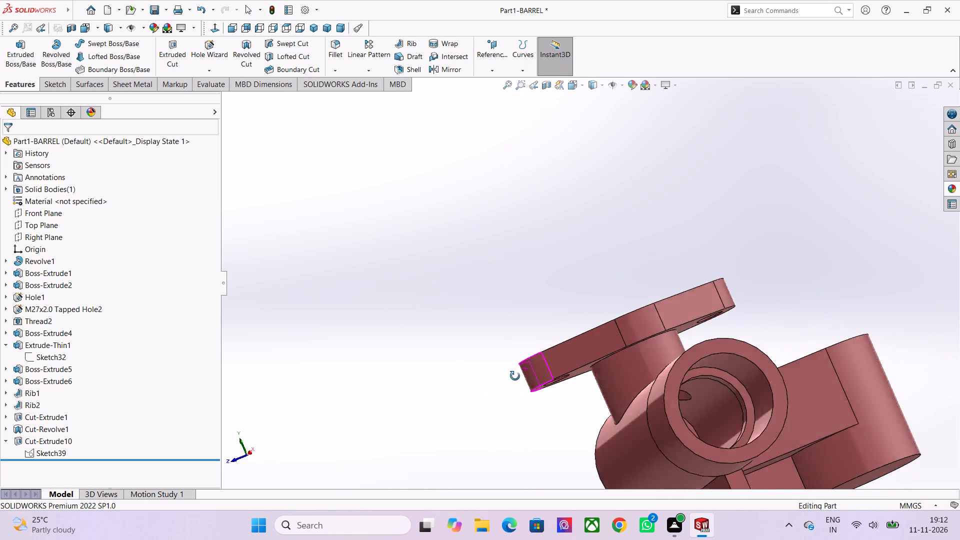
middle_drag(515, 376, 629, 392)
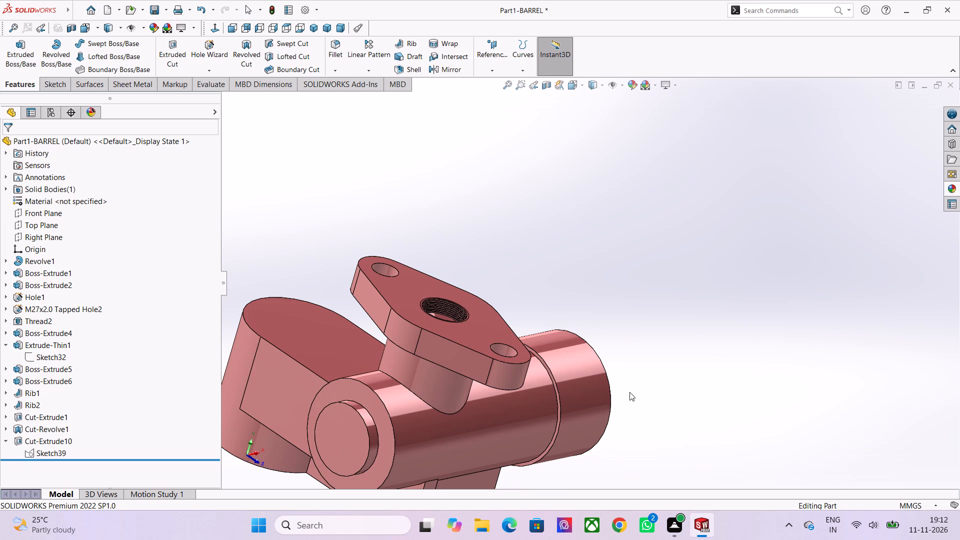
scroll(675, 462, down, 2)
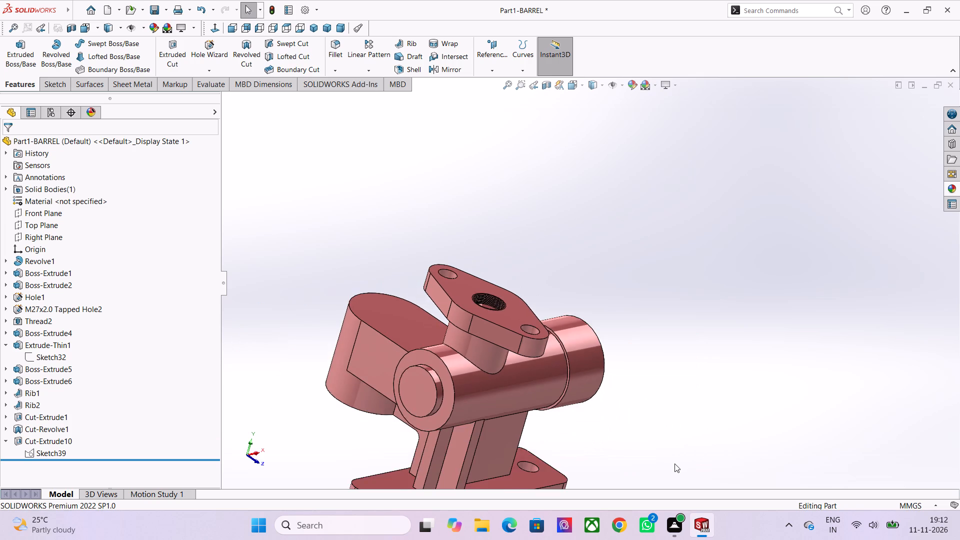
scroll(627, 399, down, 3)
middle_drag(590, 396, 619, 300)
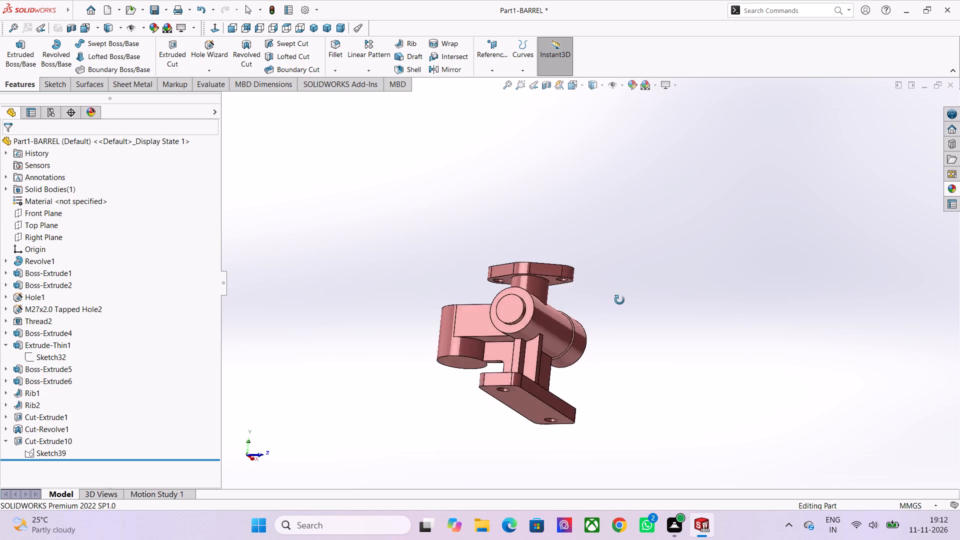
middle_drag(619, 300, 488, 347)
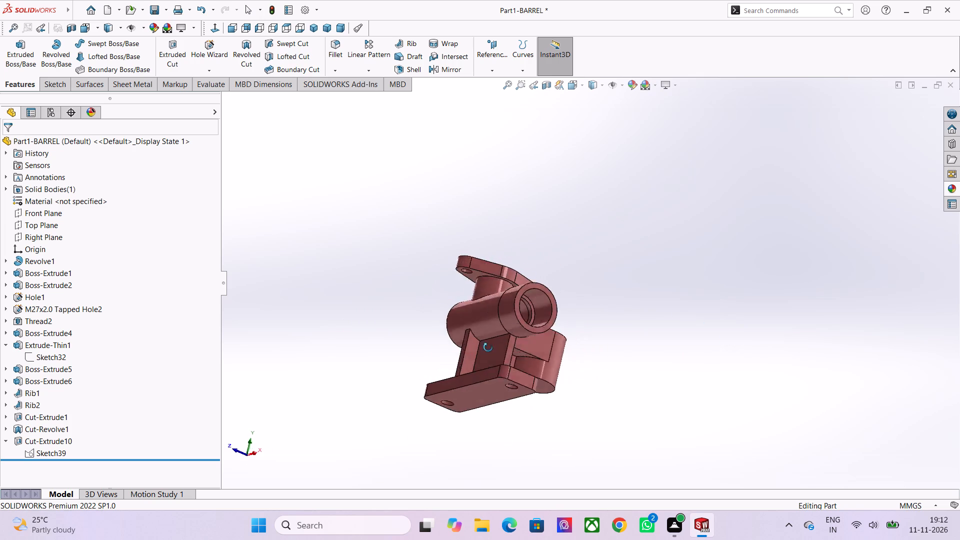
middle_drag(488, 347, 468, 464)
scroll(495, 269, up, 4)
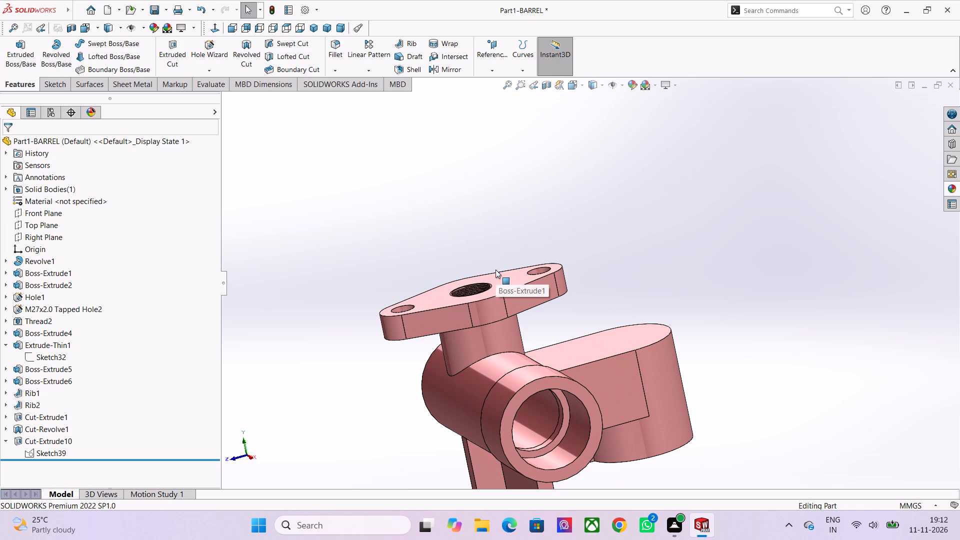
scroll(355, 533, down, 1)
scroll(212, 446, down, 1)
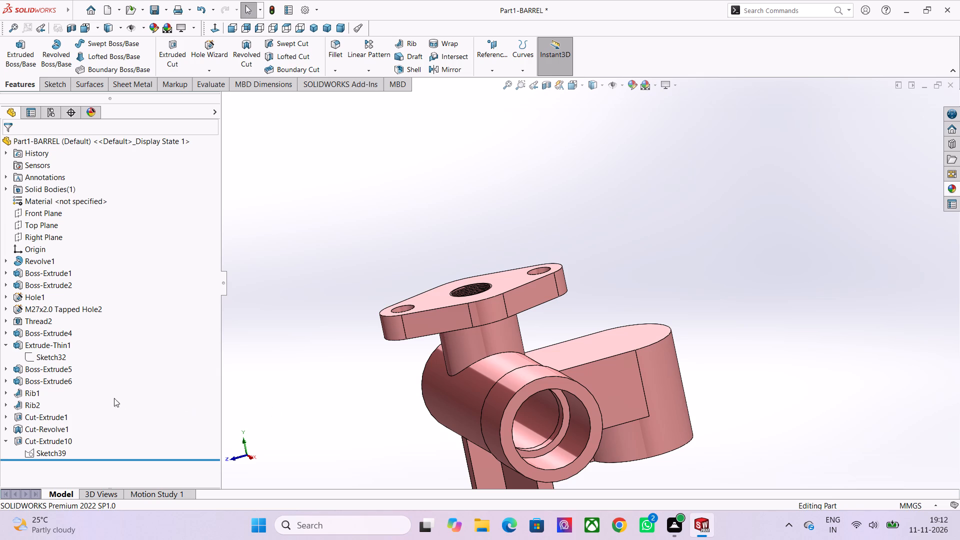
Apply the polished aluminum appearance to the Cut-Extrude1, Cut-Revolve1 and Cut-Extrude10 features.
click(56, 443)
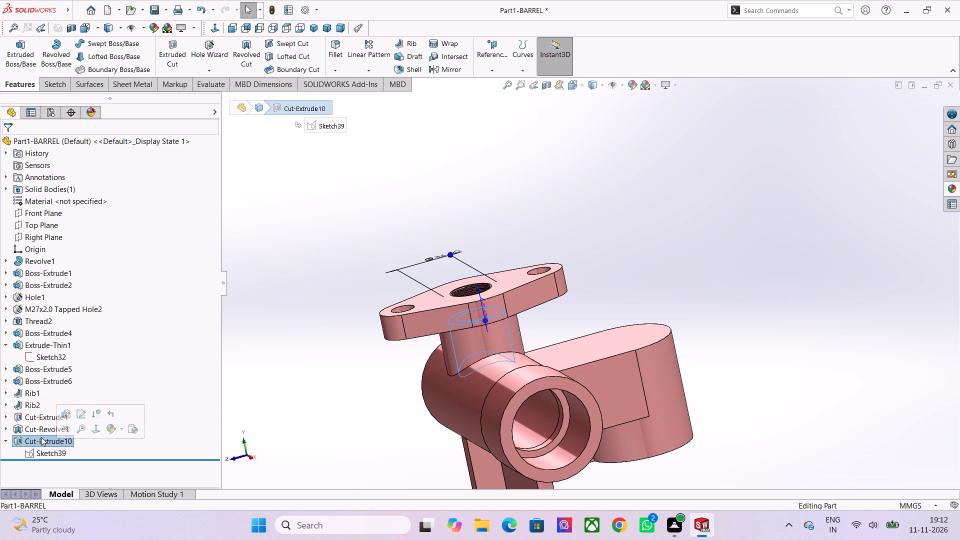
ctrl+click(38, 426)
ctrl+click(43, 419)
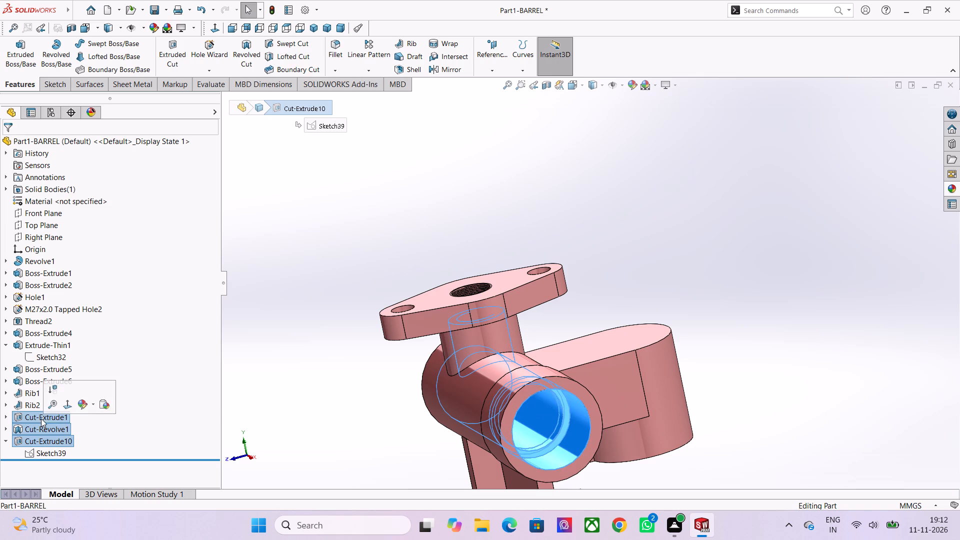
click(953, 190)
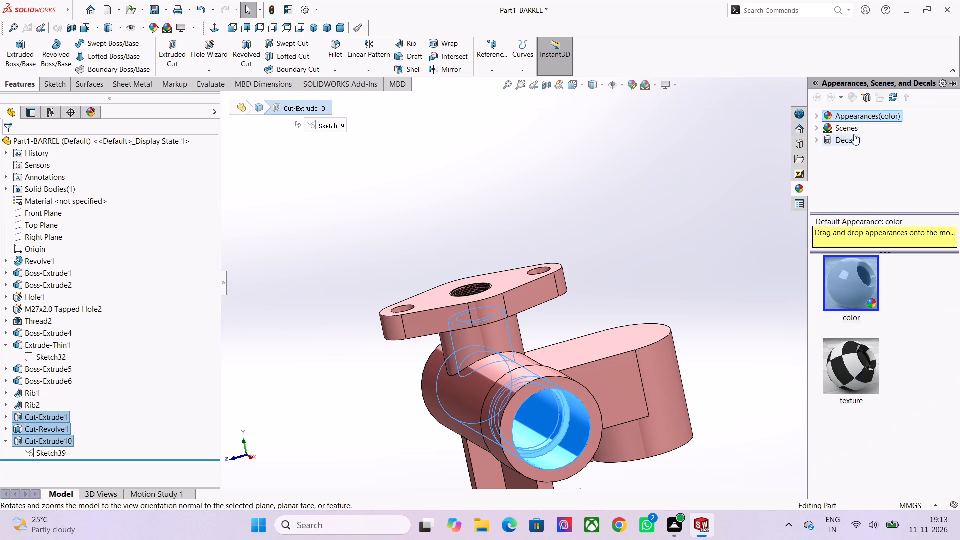
click(817, 116)
click(828, 128)
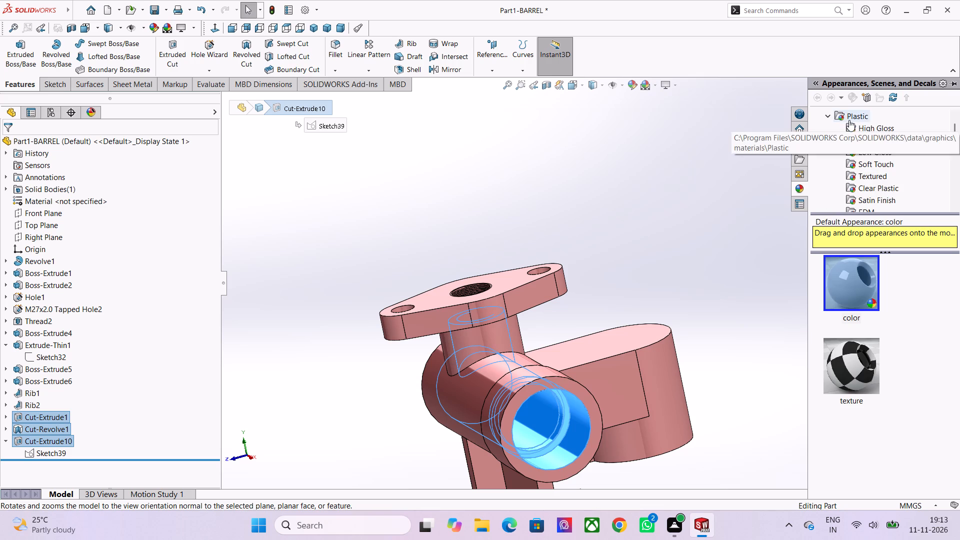
click(849, 120)
click(829, 115)
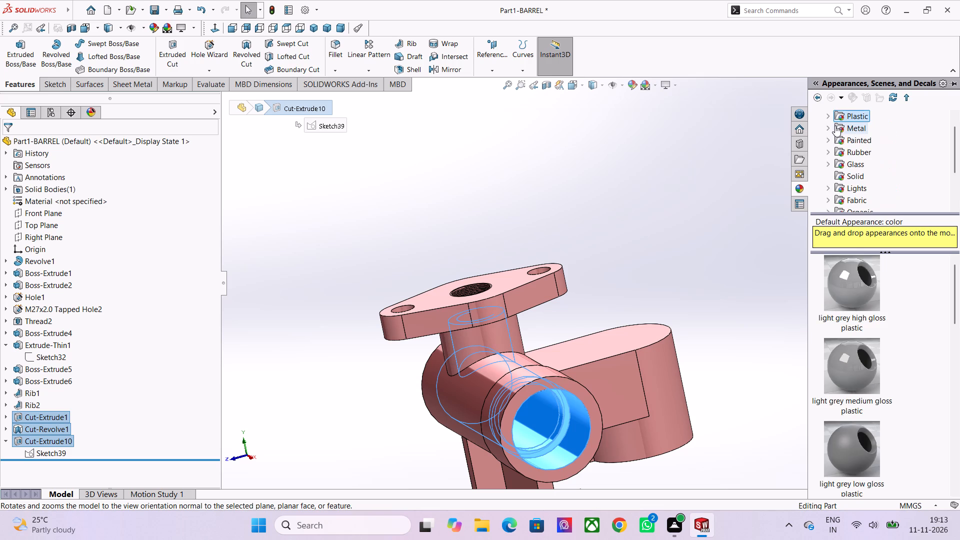
click(830, 128)
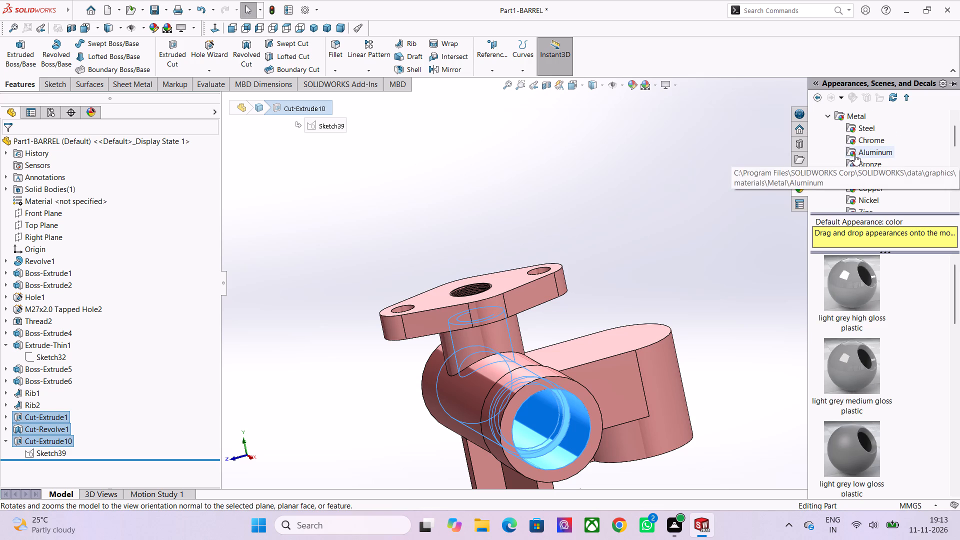
click(858, 153)
double_click(851, 284)
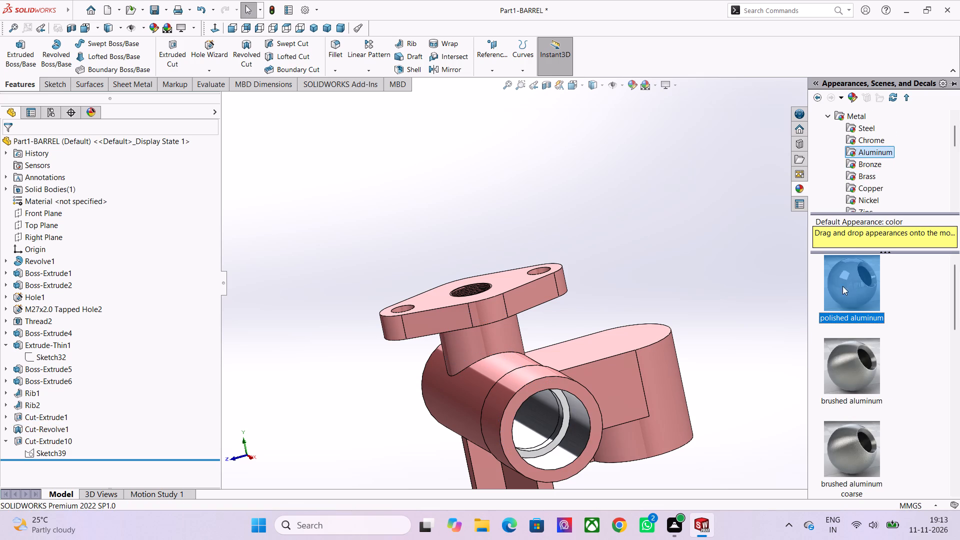
click(707, 287)
middle_drag(596, 299, 573, 244)
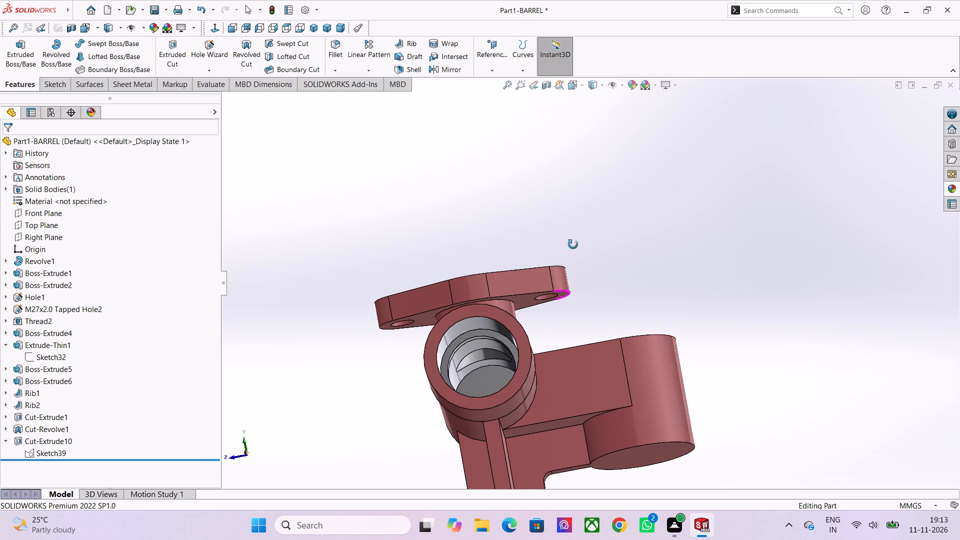
middle_drag(573, 244, 671, 415)
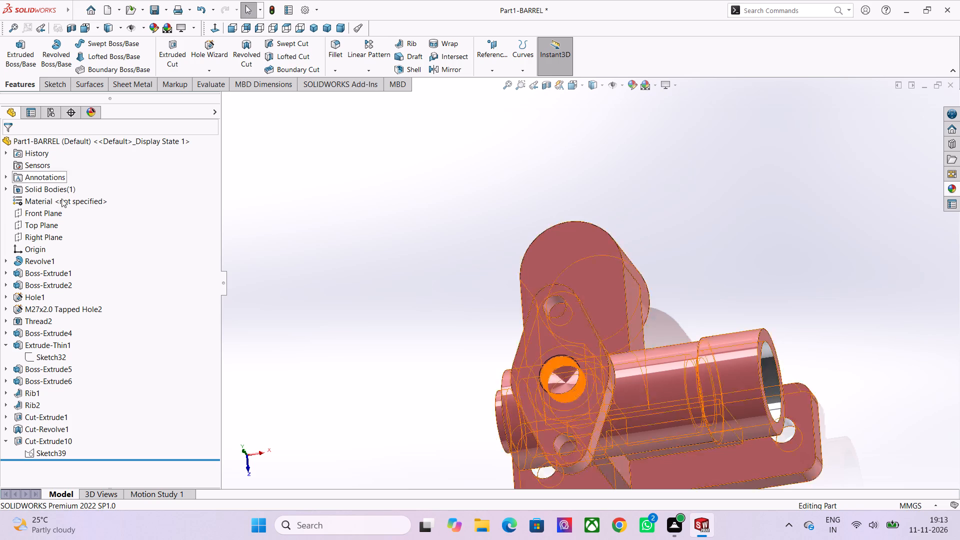
Apply the polished aluminum appearance to the Hole1 and M27x2.0 Tapped Hole2 features.
click(36, 297)
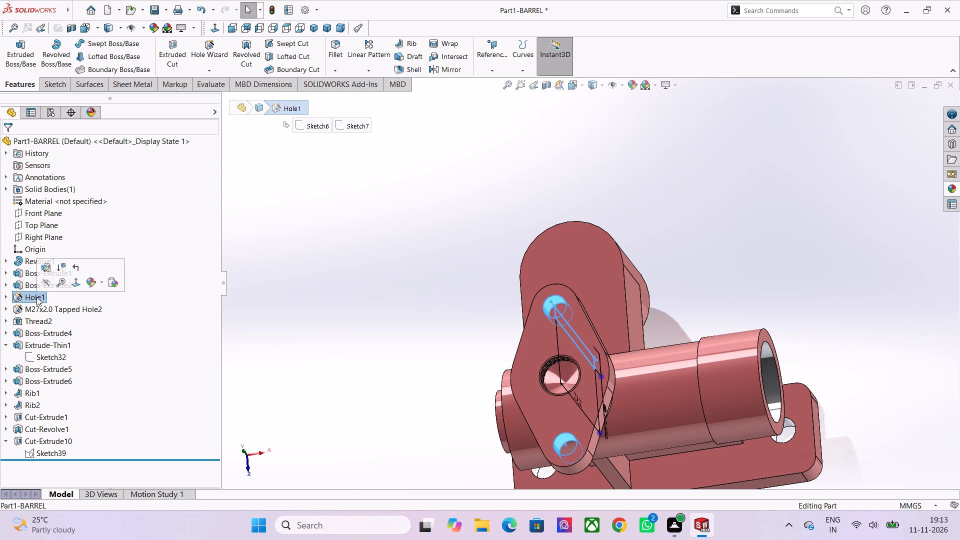
ctrl+click(48, 309)
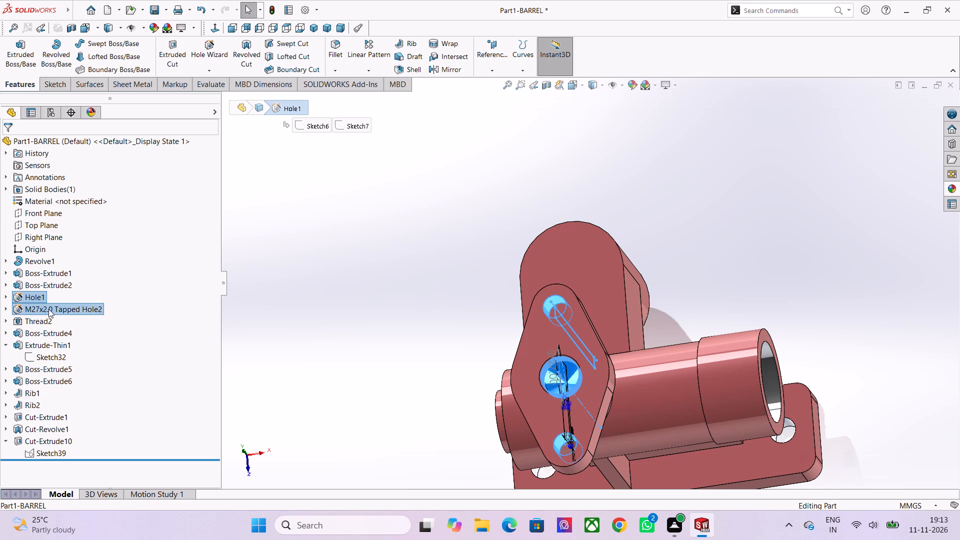
click(951, 190)
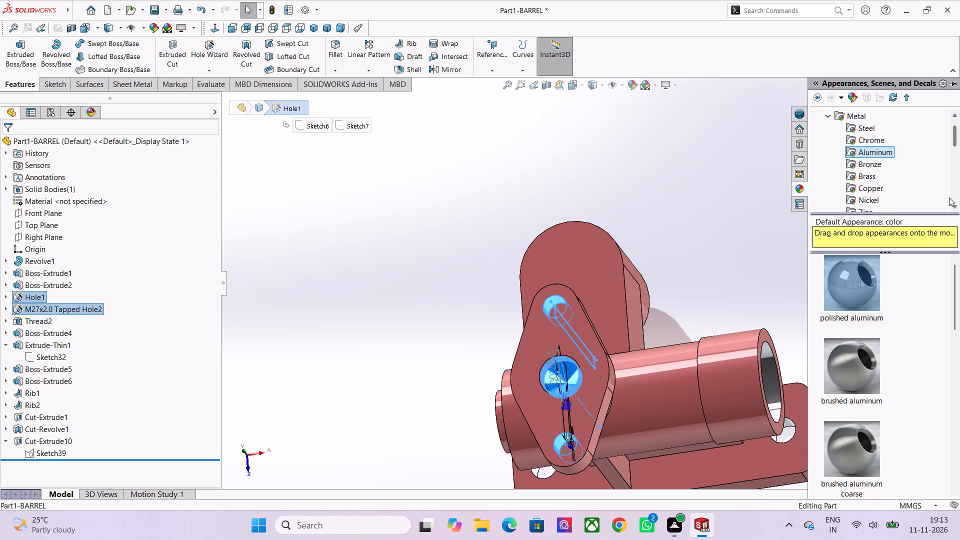
double_click(850, 291)
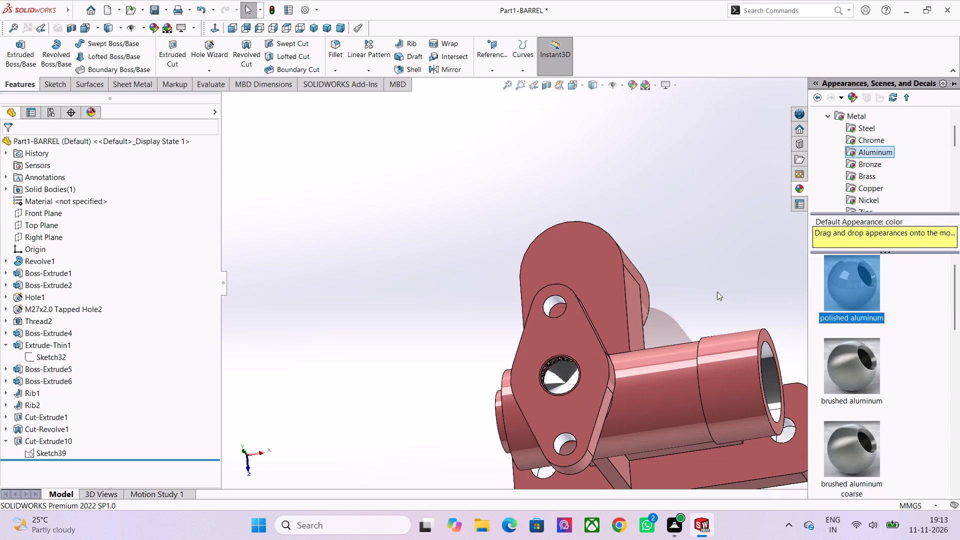
click(717, 291)
Check the oval flange's holes up close and save the barrel part.
scroll(715, 307, down, 2)
middle_drag(669, 279, 567, 250)
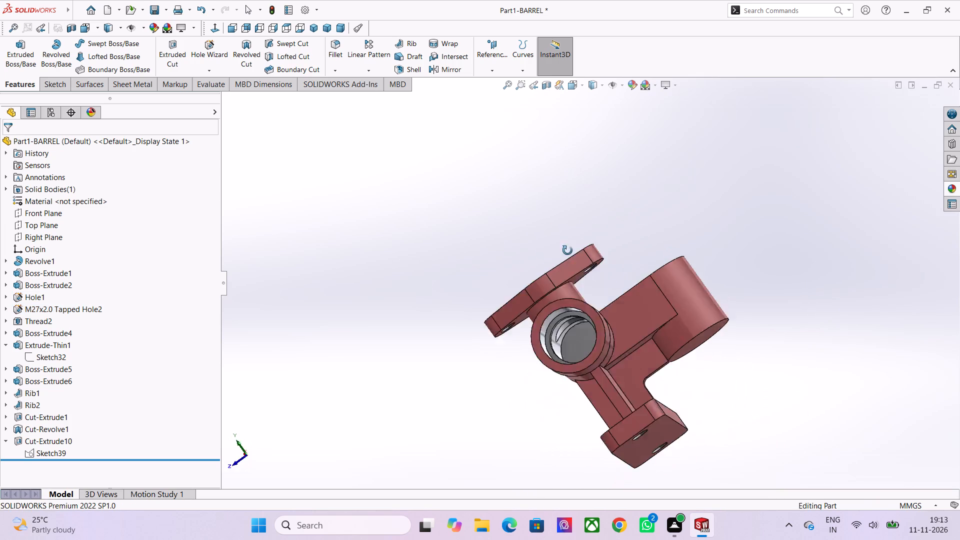
middle_drag(567, 250, 600, 296)
scroll(555, 273, up, 6)
middle_drag(414, 217, 476, 262)
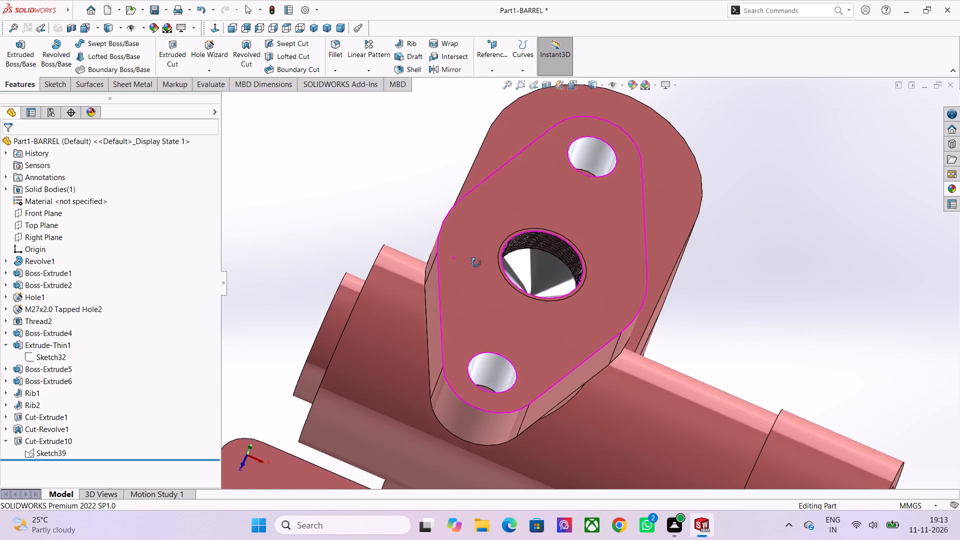
middle_drag(476, 262, 459, 279)
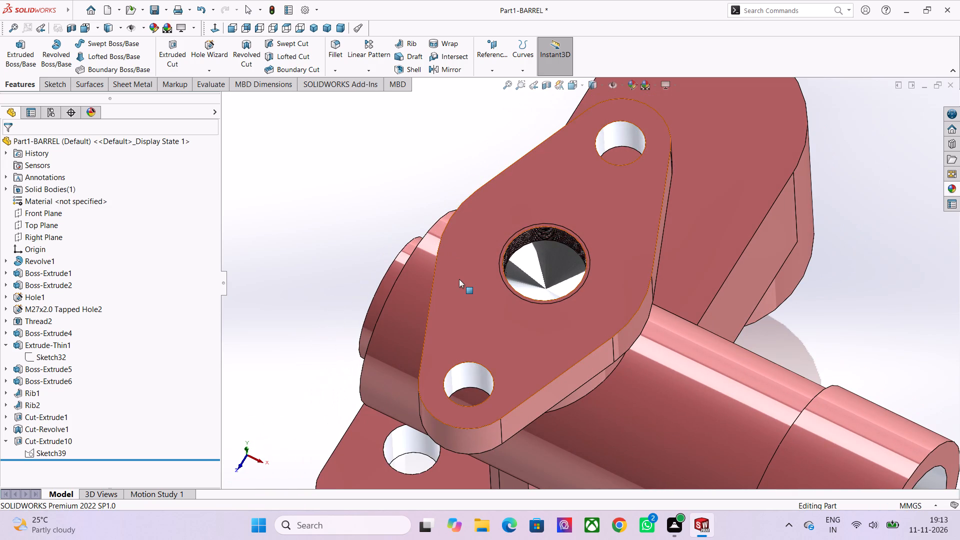
key(ctrl+s)
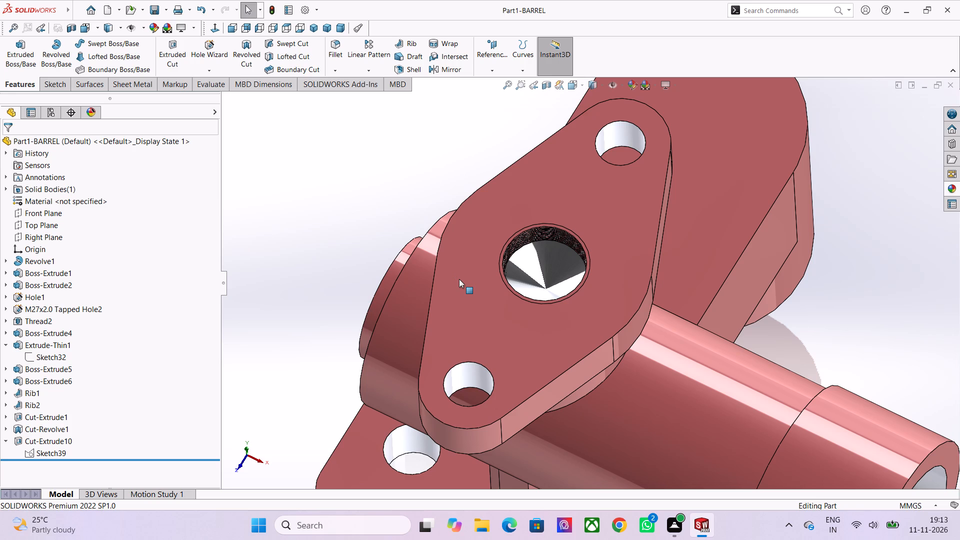
Examine the whole part from several sides, including the flange, the barrel's open end and the base plate.
scroll(426, 294, down, 1)
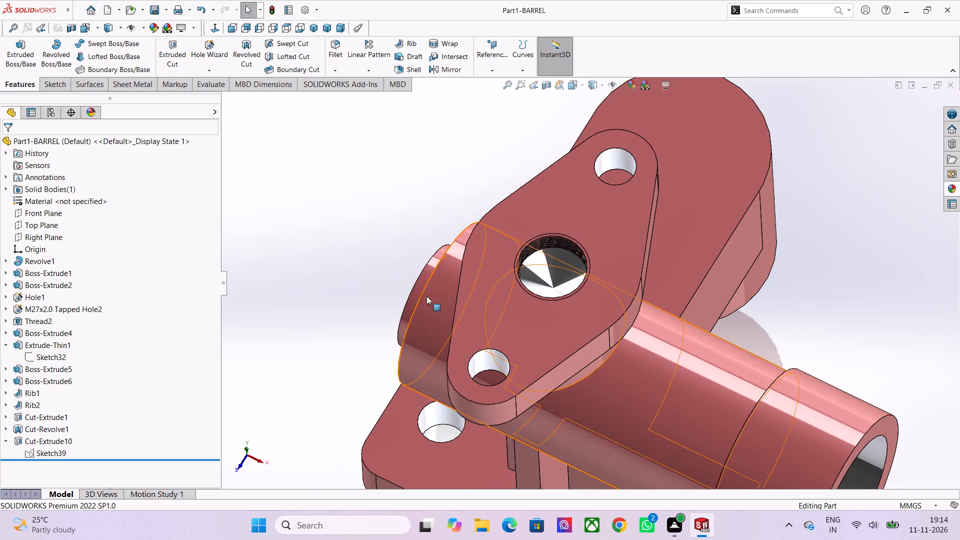
scroll(426, 296, down, 6)
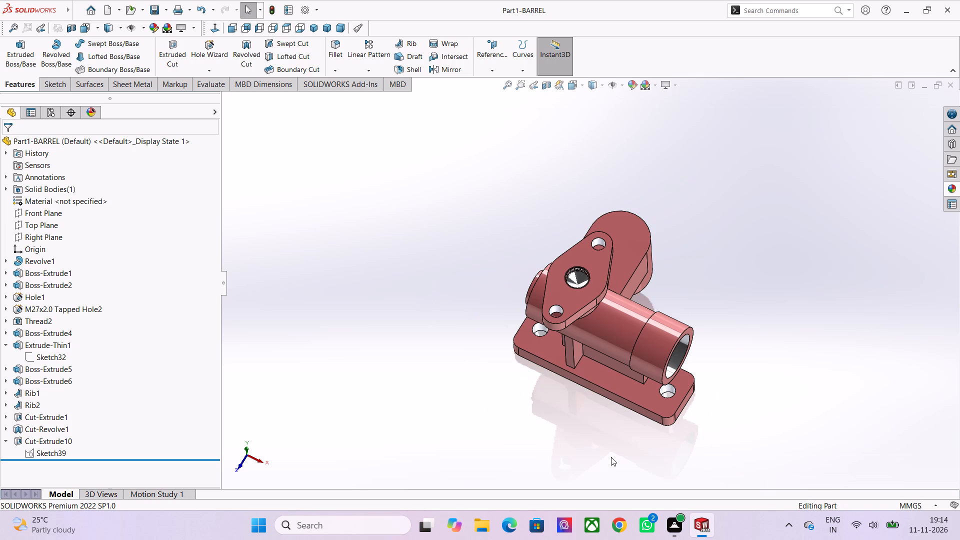
middle_drag(611, 457, 566, 363)
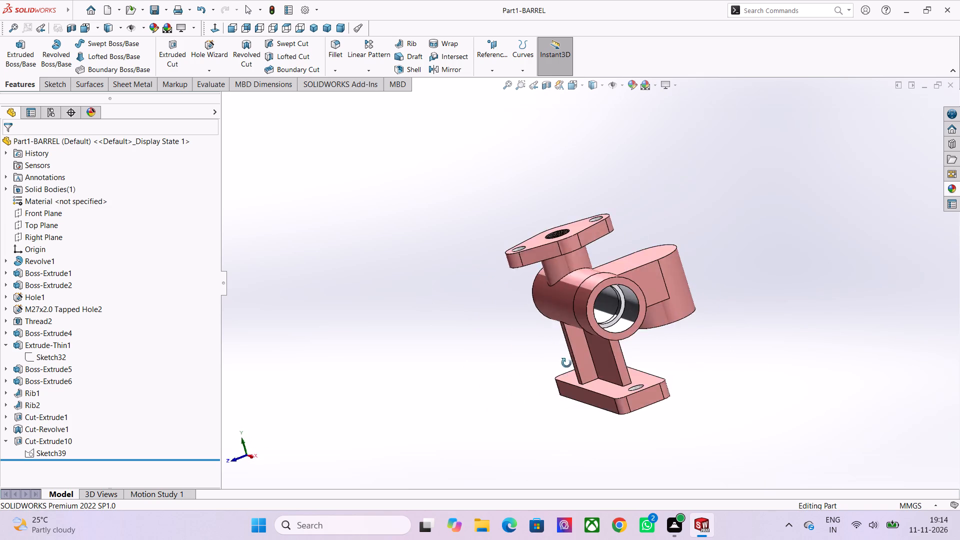
middle_drag(566, 363, 623, 329)
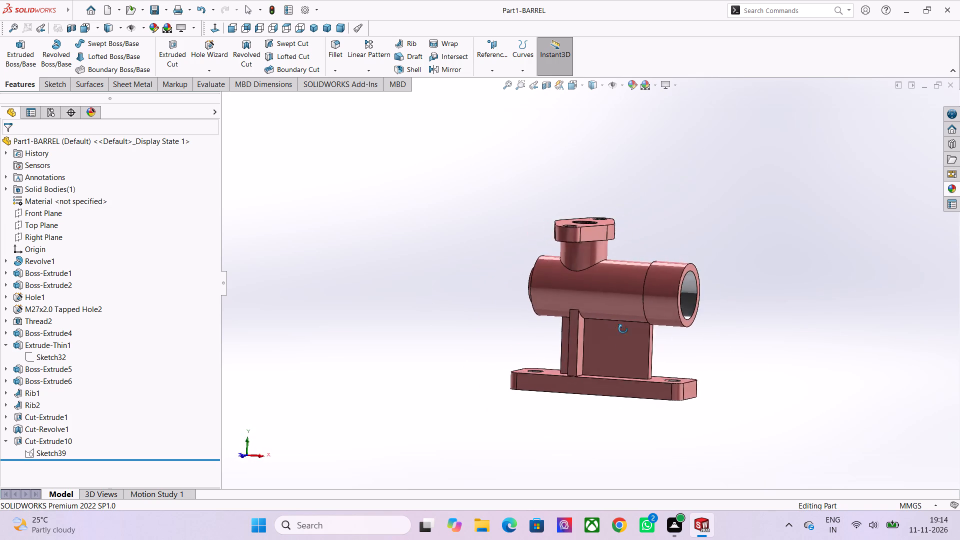
middle_drag(623, 329, 576, 347)
scroll(569, 287, up, 1)
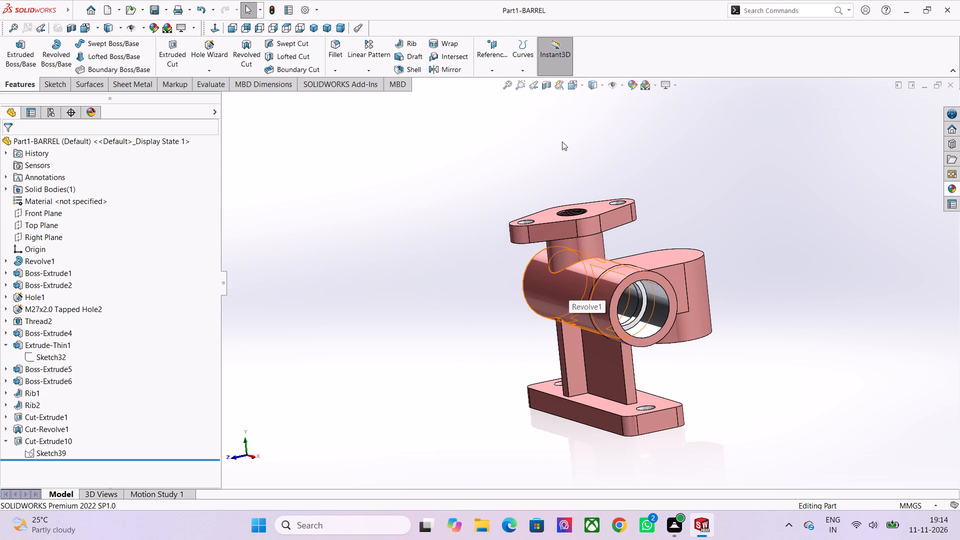
scroll(580, 187, up, 1)
scroll(540, 89, down, 1)
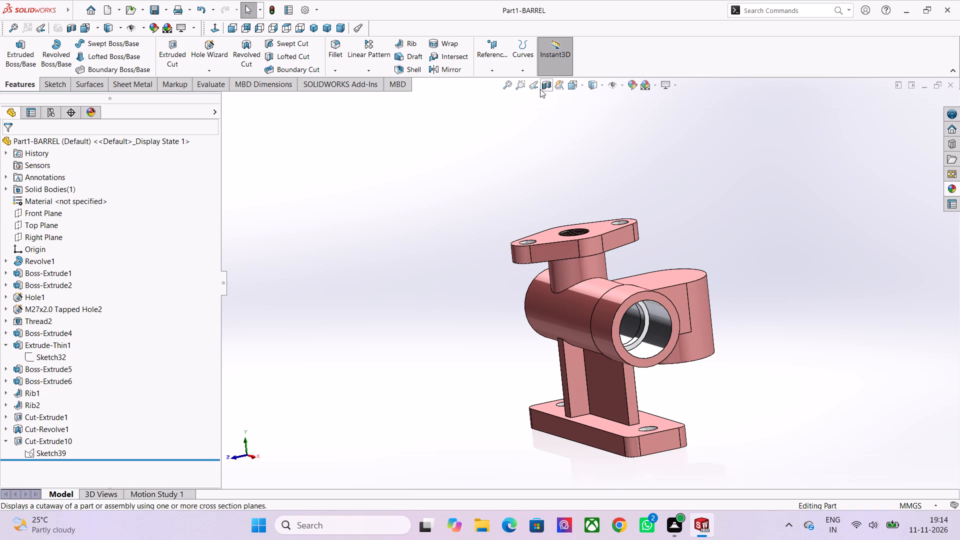
Section the part along the Front Plane, examine the bore, flange hole and base plate holes, and restore the full view.
click(542, 87)
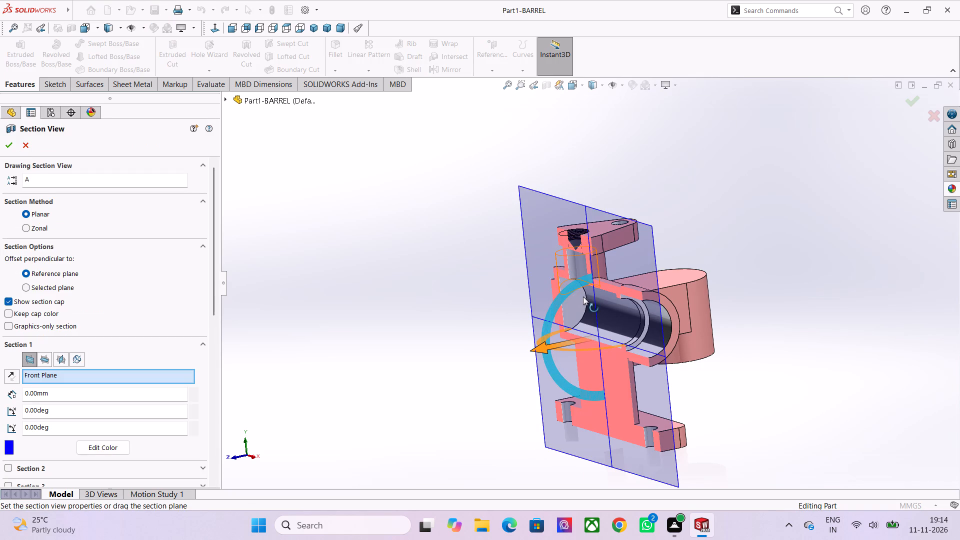
middle_drag(571, 320, 654, 263)
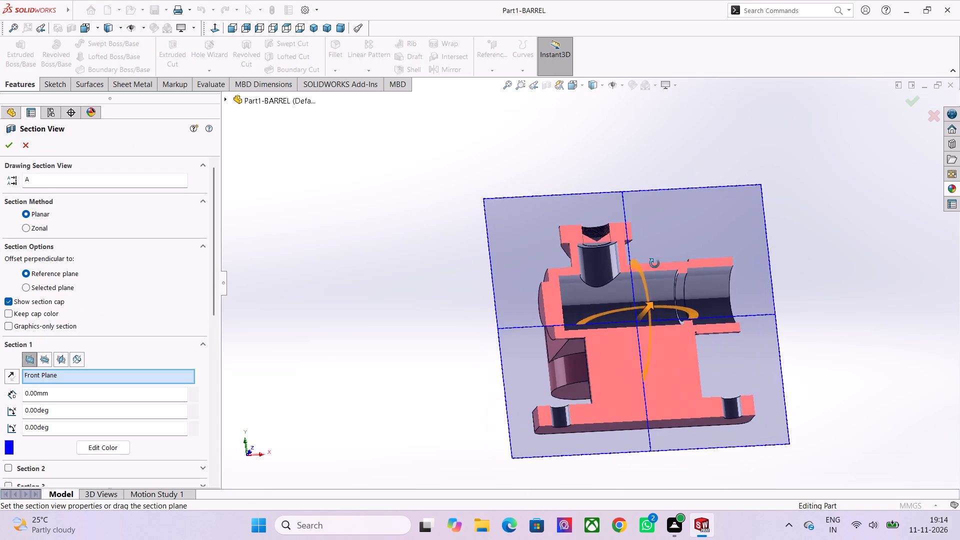
middle_drag(654, 263, 630, 324)
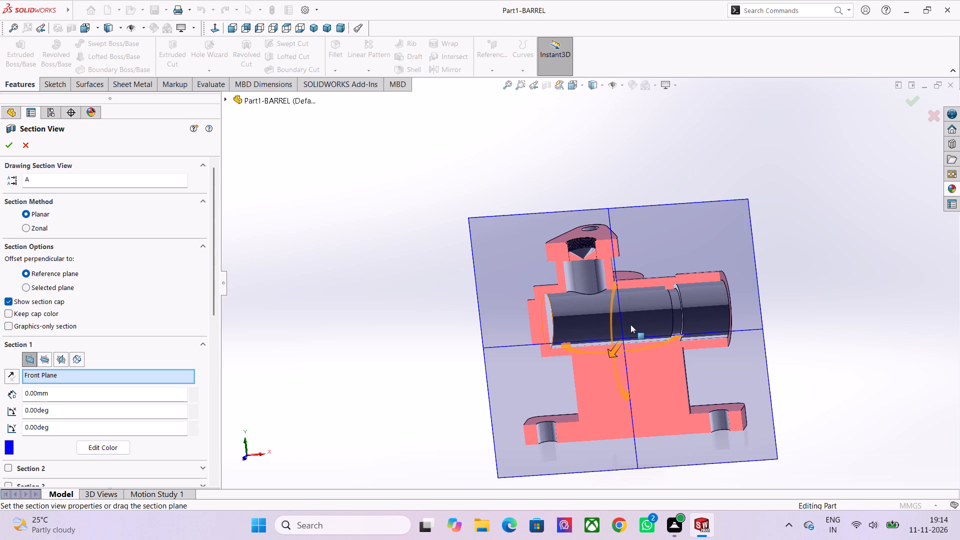
click(5, 147)
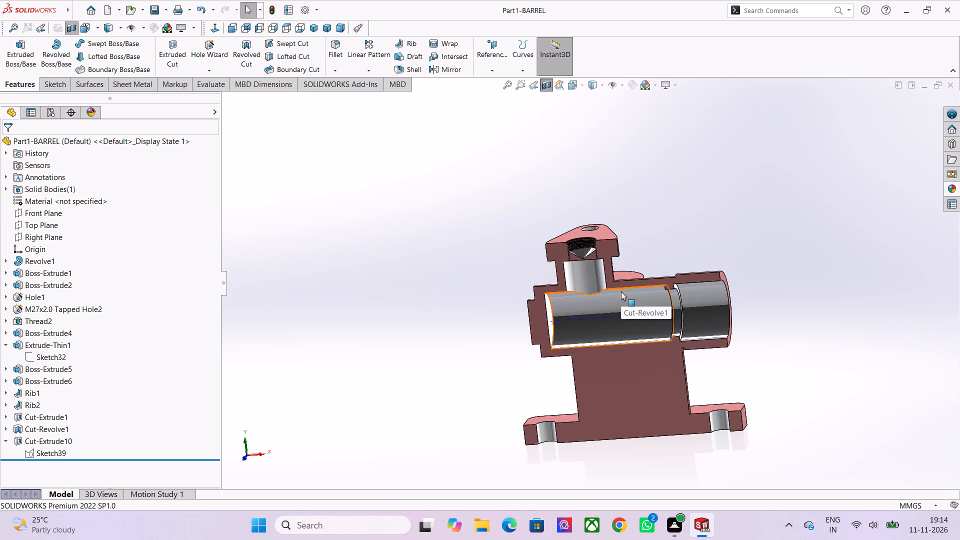
middle_drag(526, 261, 589, 371)
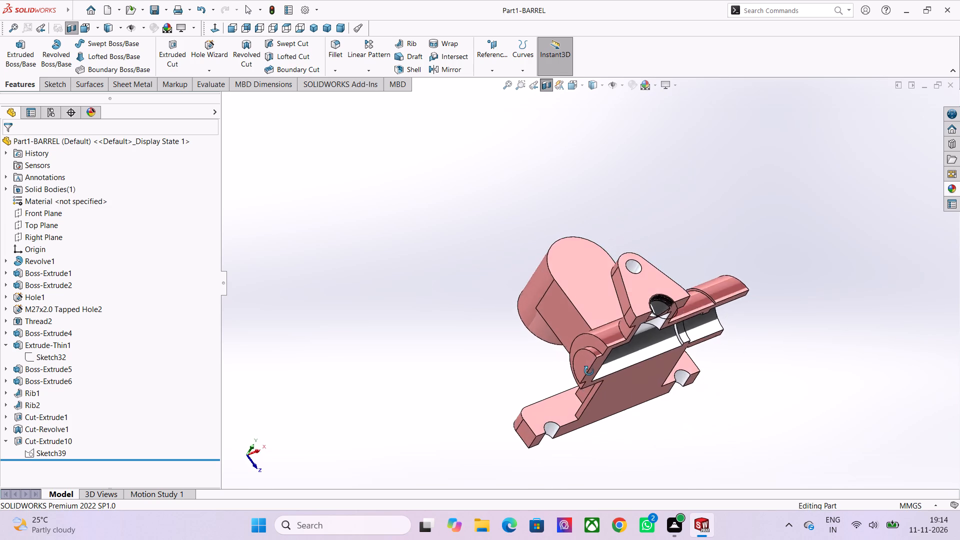
middle_drag(589, 371, 544, 356)
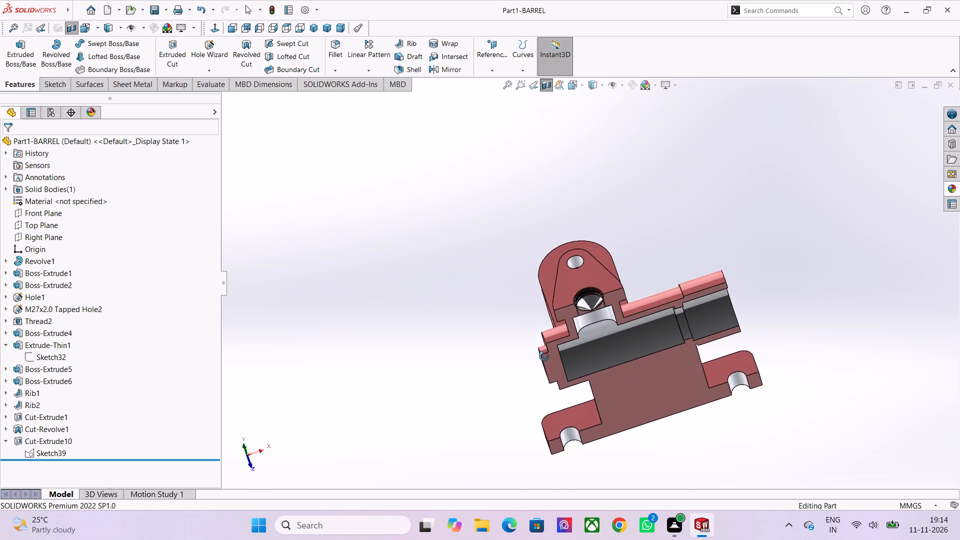
middle_drag(544, 356, 536, 300)
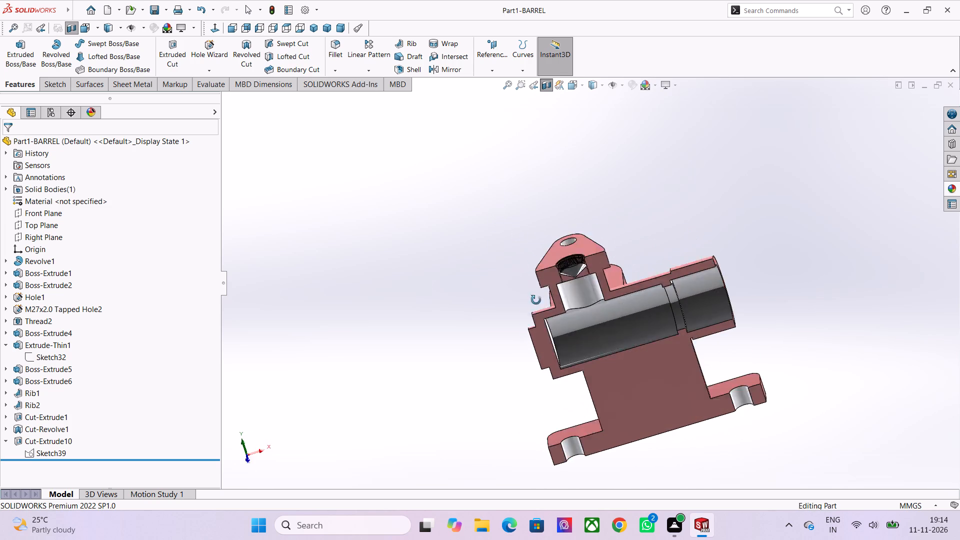
middle_drag(536, 300, 616, 328)
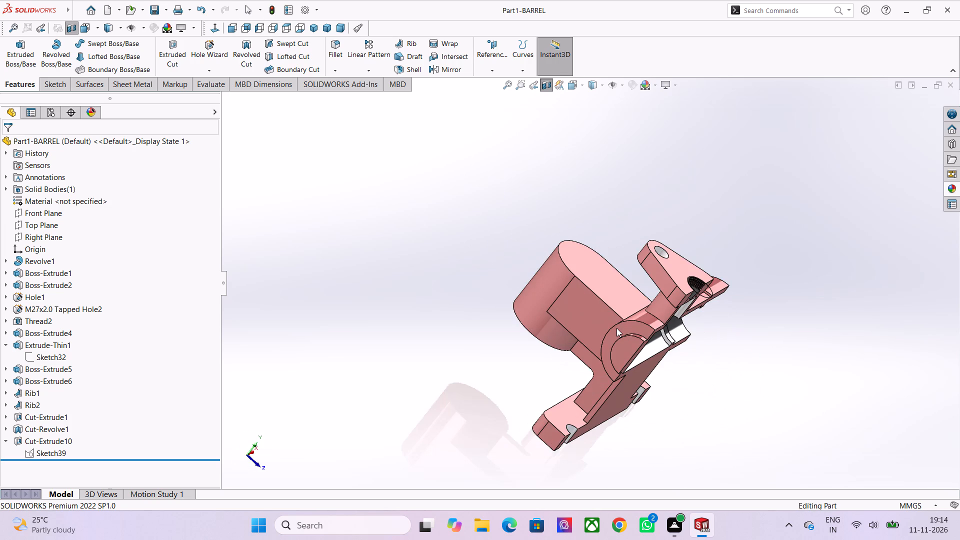
middle_drag(695, 394, 636, 346)
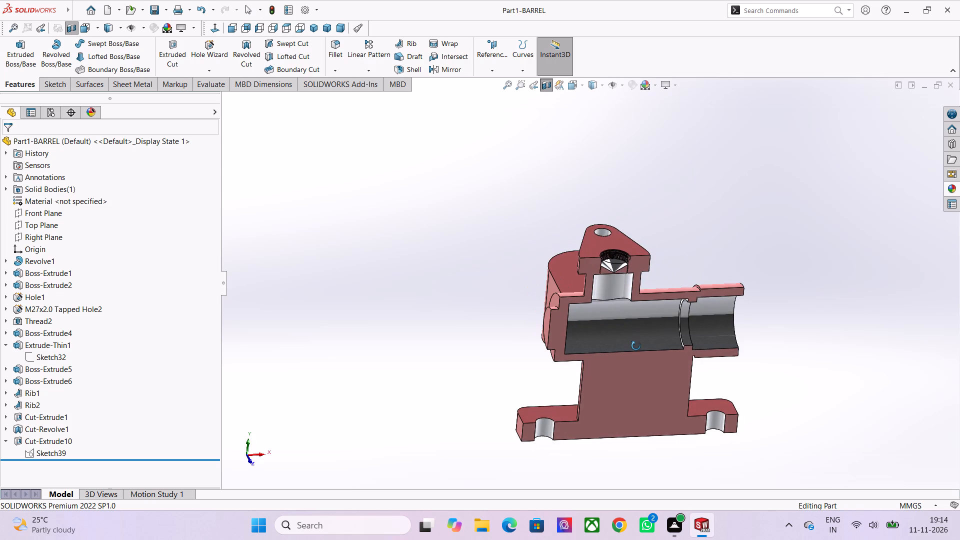
middle_drag(636, 346, 625, 325)
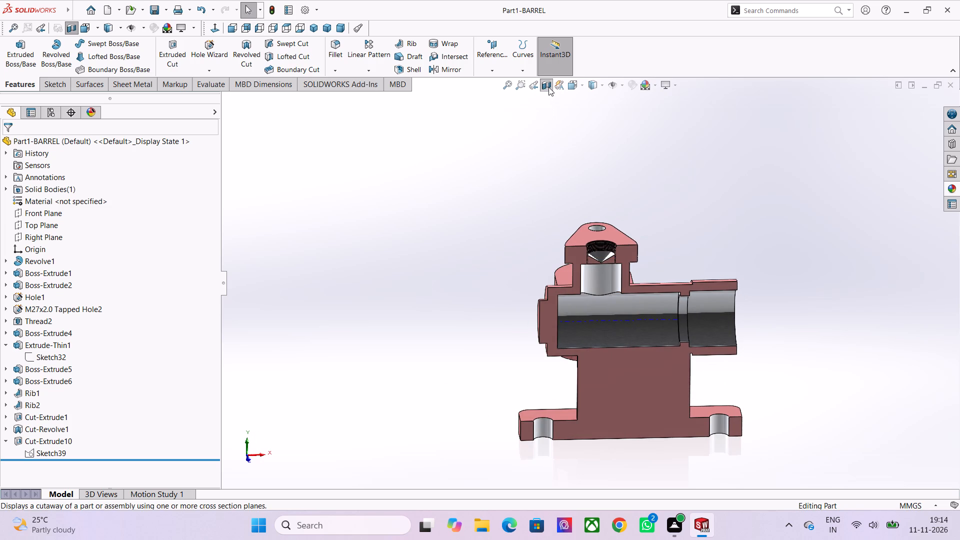
click(548, 87)
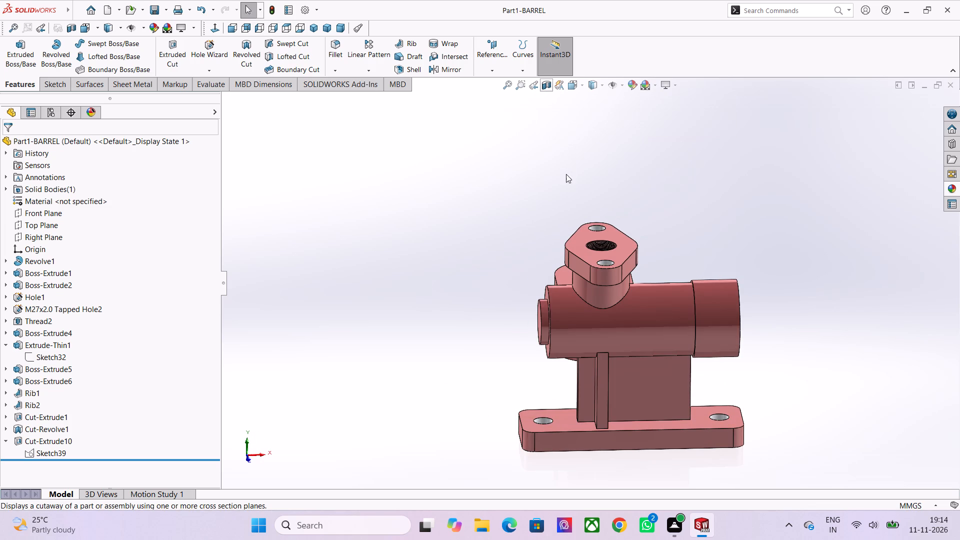
Preview a section along the Right Plane, examine the cut through the flange, barrel and base, and discard the section.
scroll(566, 175, down, 1)
middle_drag(724, 268, 636, 253)
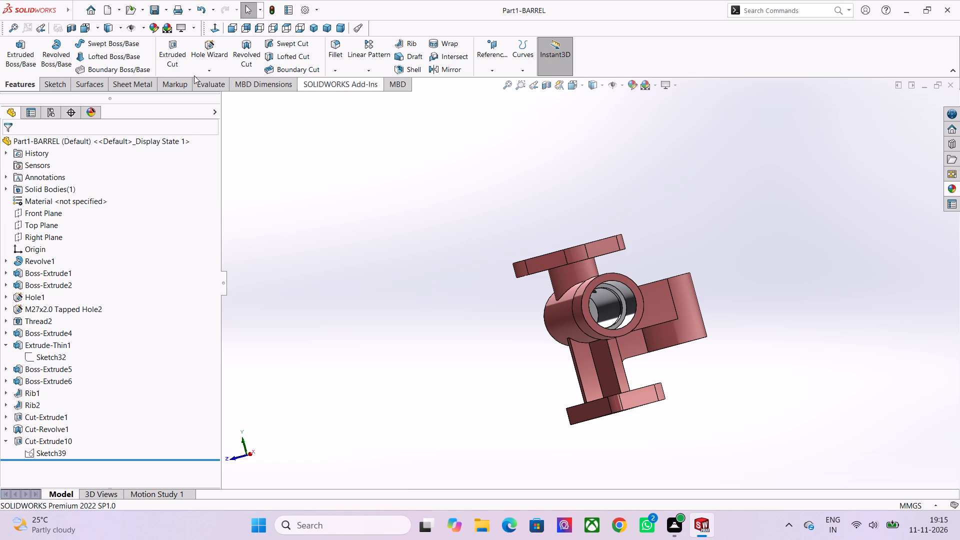
click(57, 240)
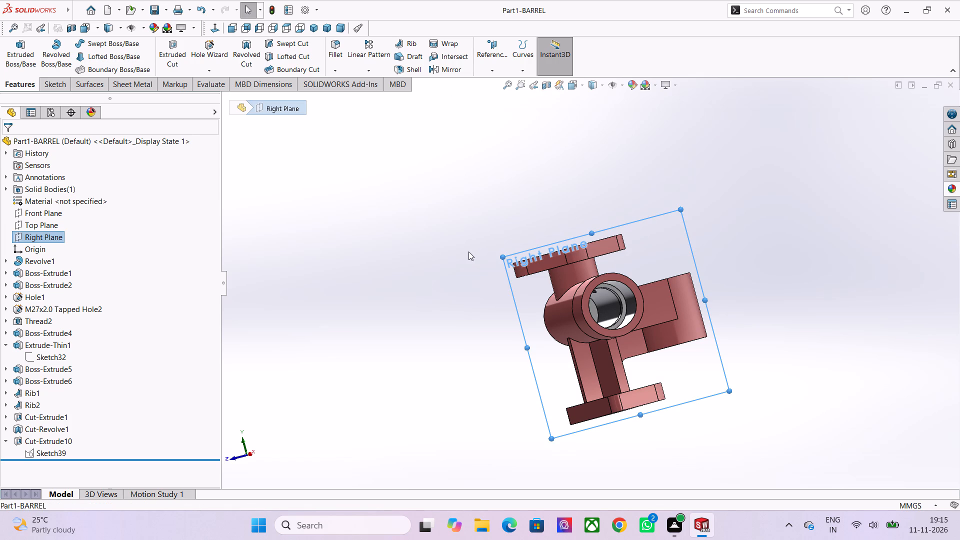
middle_drag(462, 252, 472, 253)
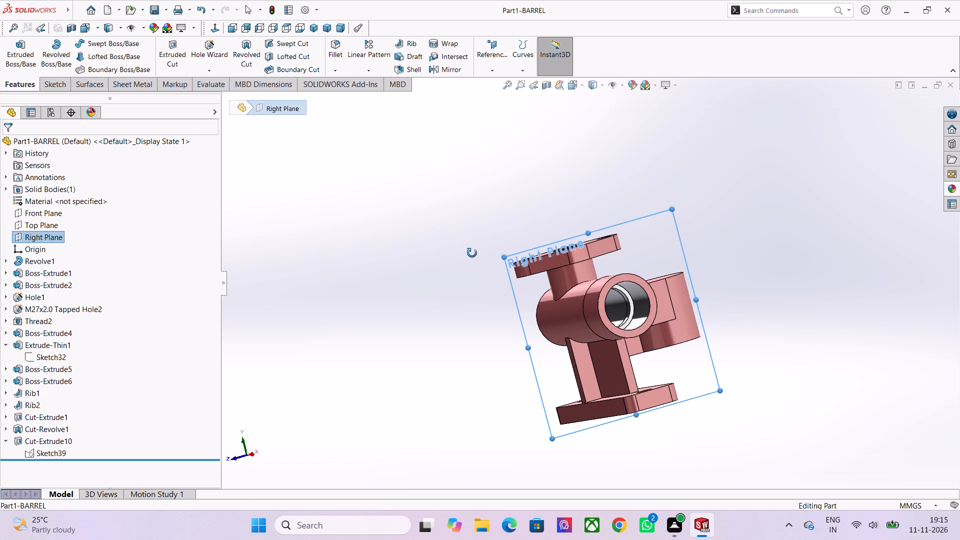
middle_drag(472, 253, 545, 205)
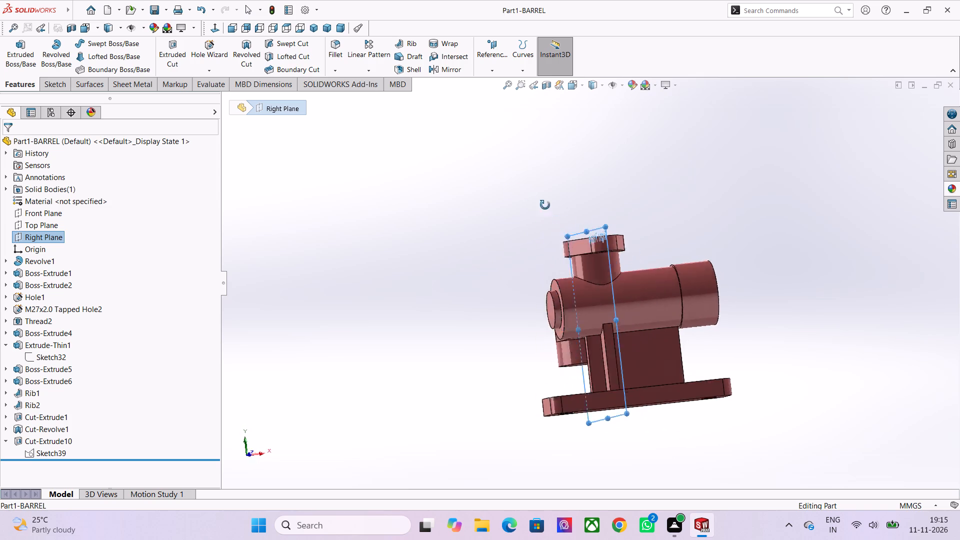
middle_drag(545, 205, 612, 252)
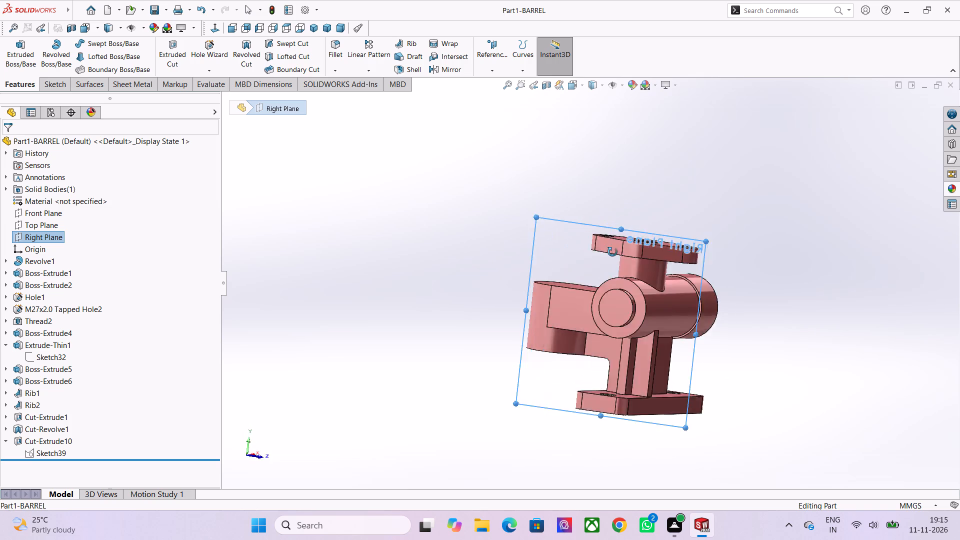
middle_drag(612, 252, 533, 213)
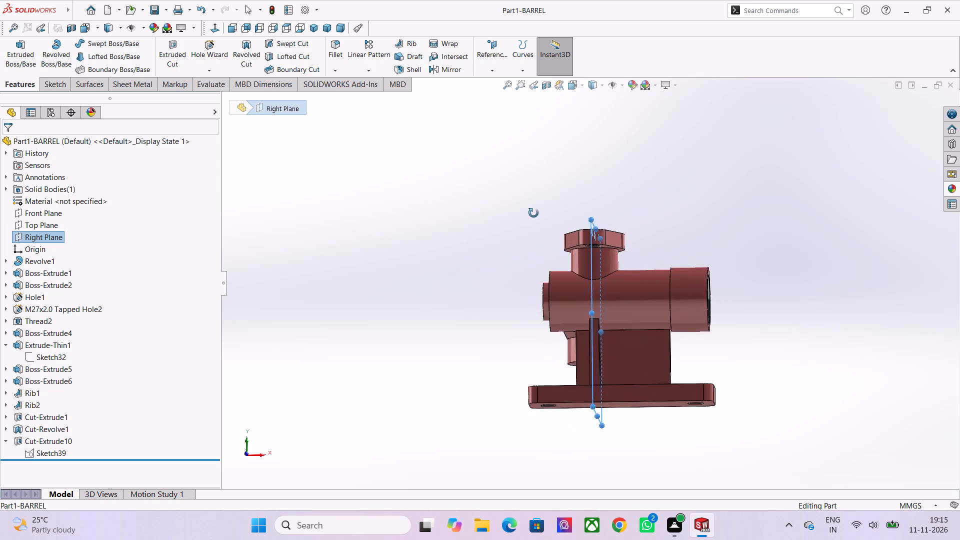
middle_drag(533, 213, 539, 292)
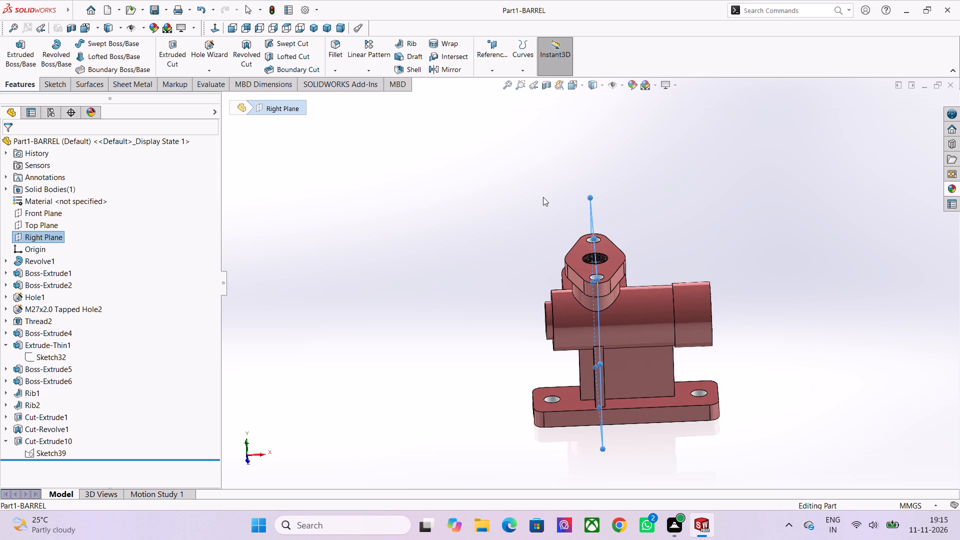
click(550, 90)
middle_drag(655, 274, 578, 232)
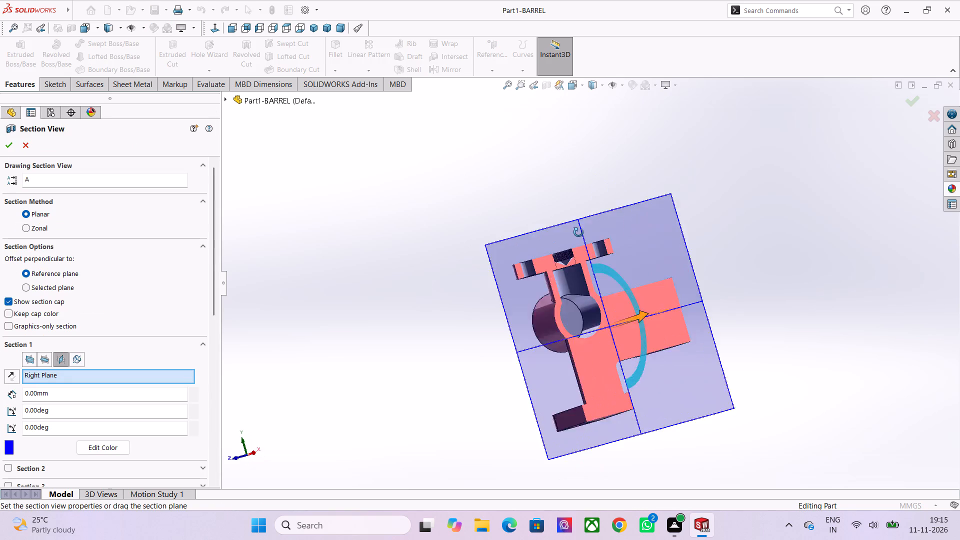
middle_drag(578, 232, 640, 301)
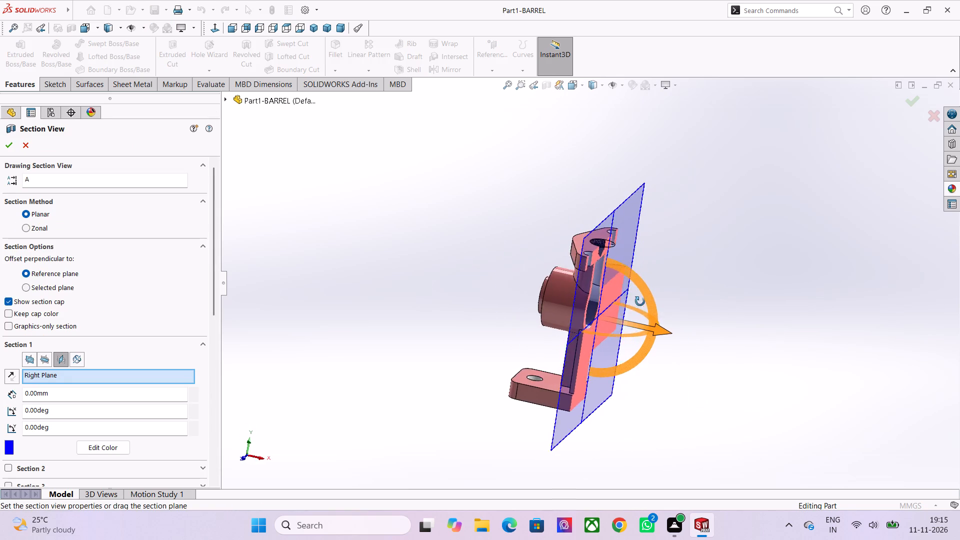
middle_drag(640, 301, 661, 316)
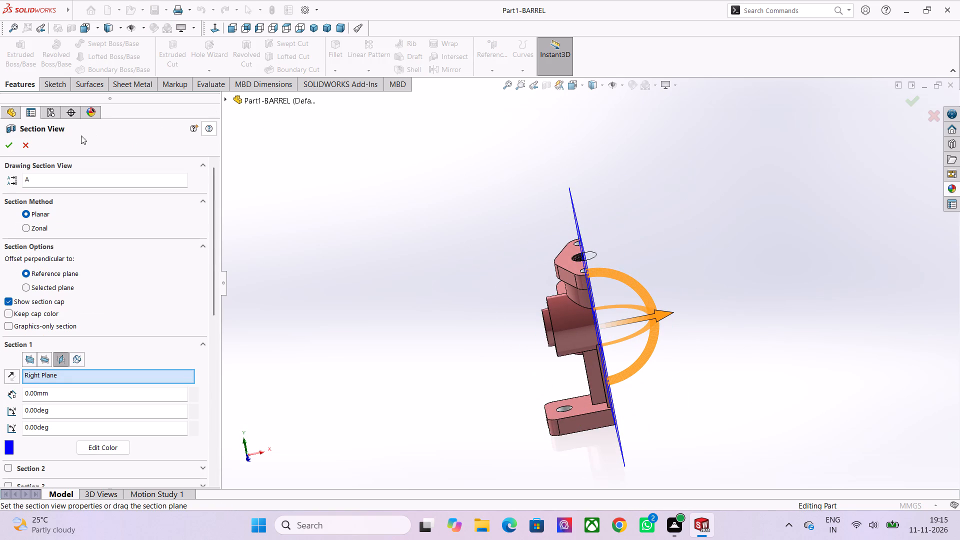
click(22, 148)
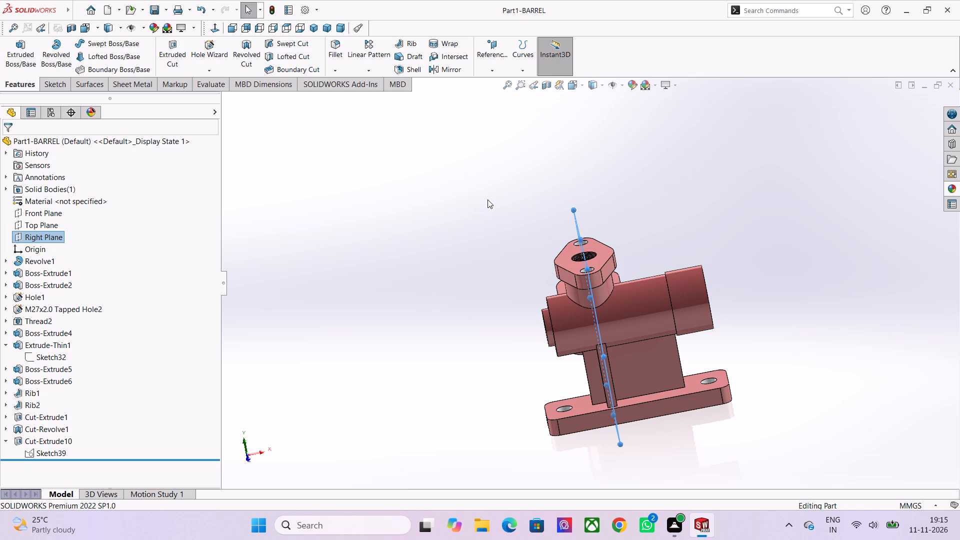
Show the whole part in the isometric view.
click(313, 28)
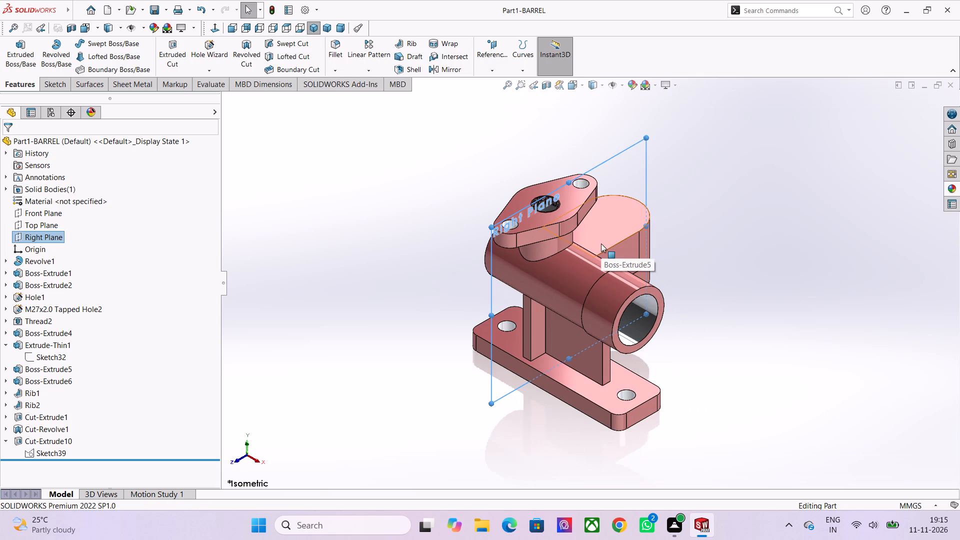
click(727, 180)
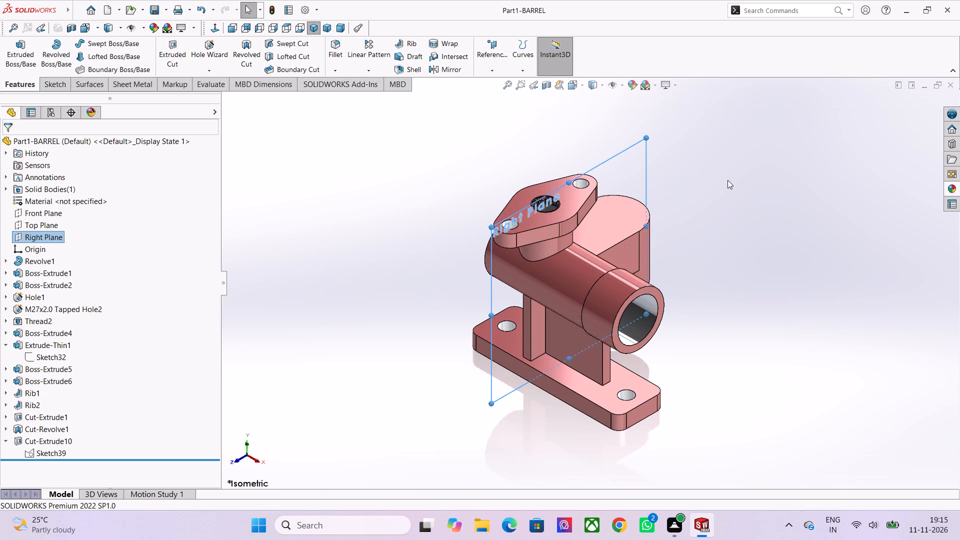
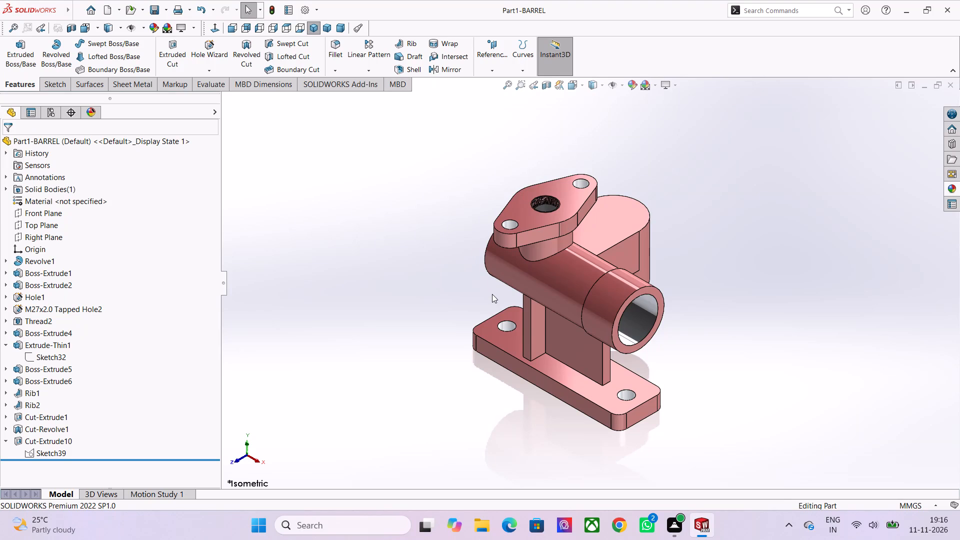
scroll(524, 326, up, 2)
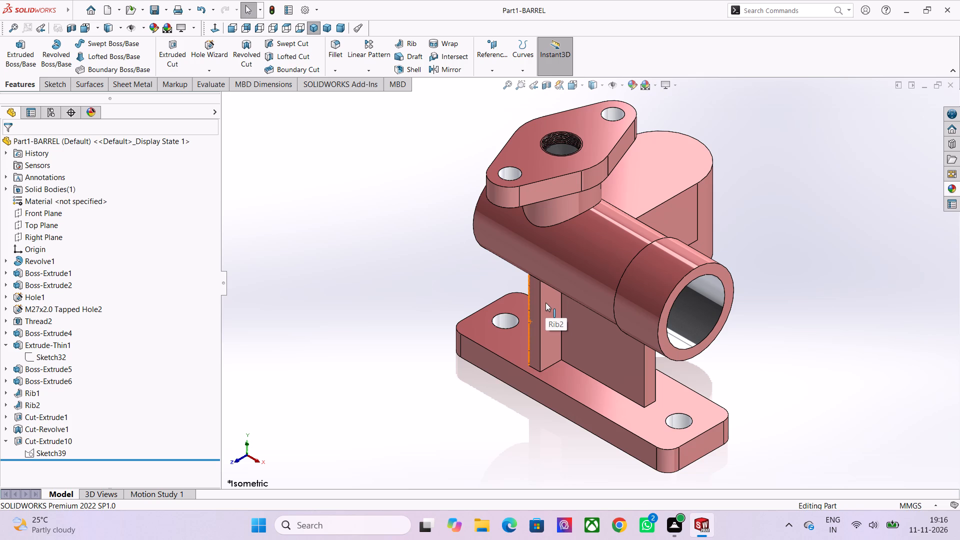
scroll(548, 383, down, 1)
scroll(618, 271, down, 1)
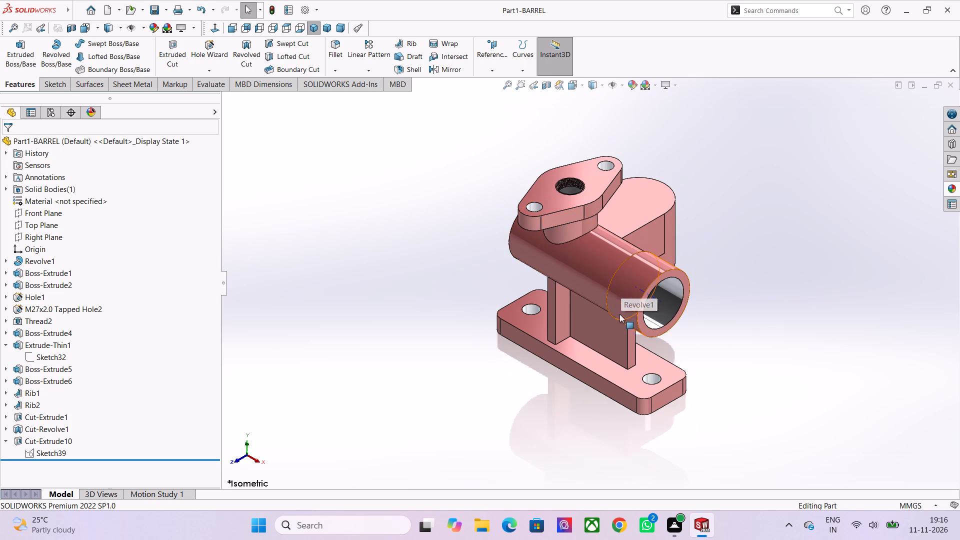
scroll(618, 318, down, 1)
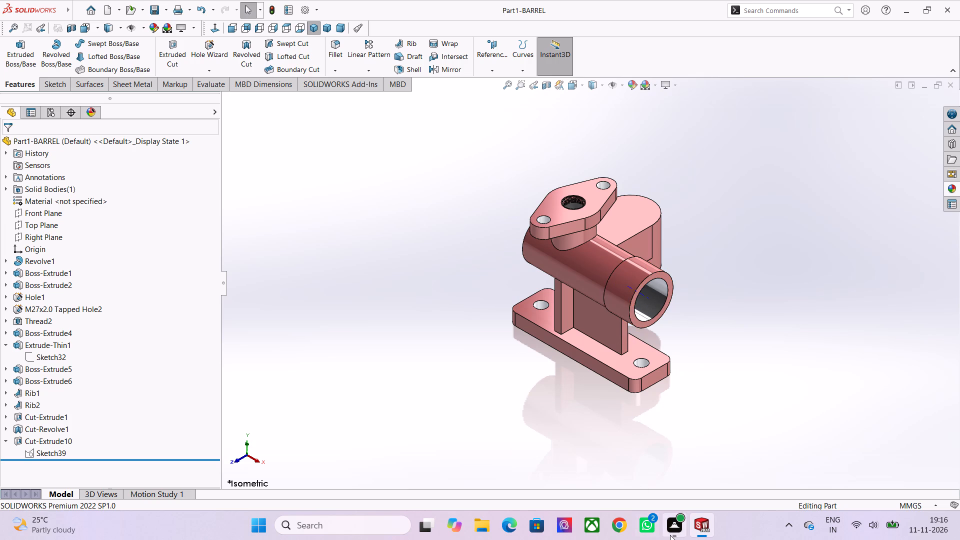
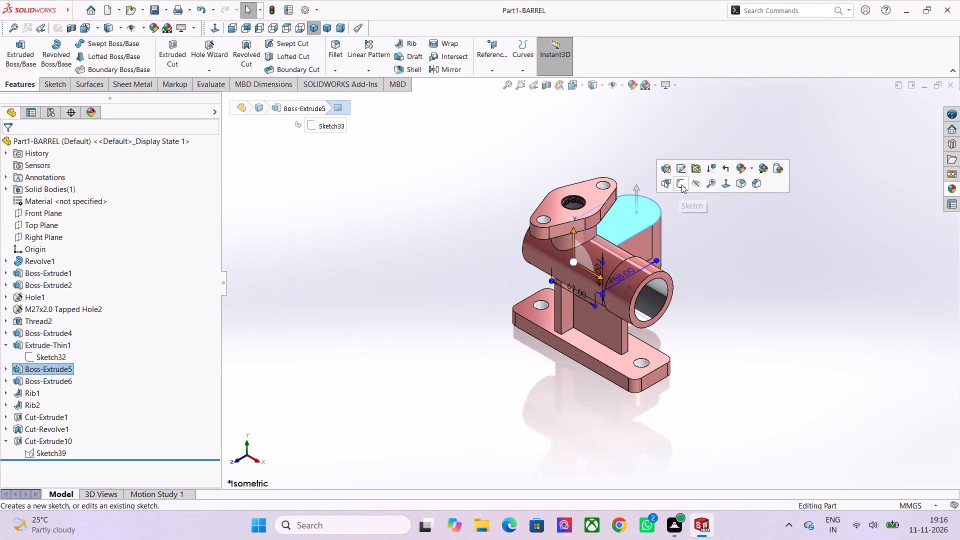
On the side boss's flat top face, sketch a circle concentric with the rounded end and dimension it to 42 mm diameter.
click(681, 184)
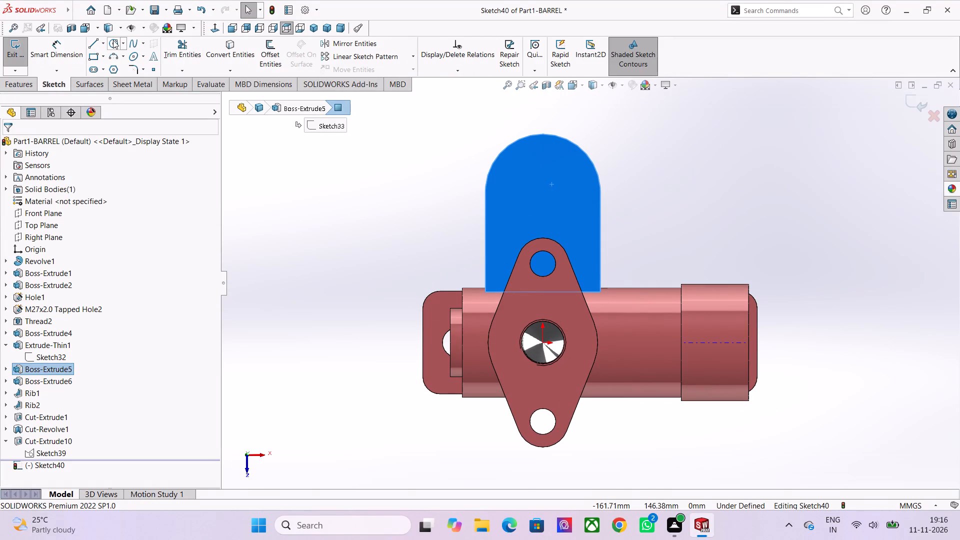
click(113, 40)
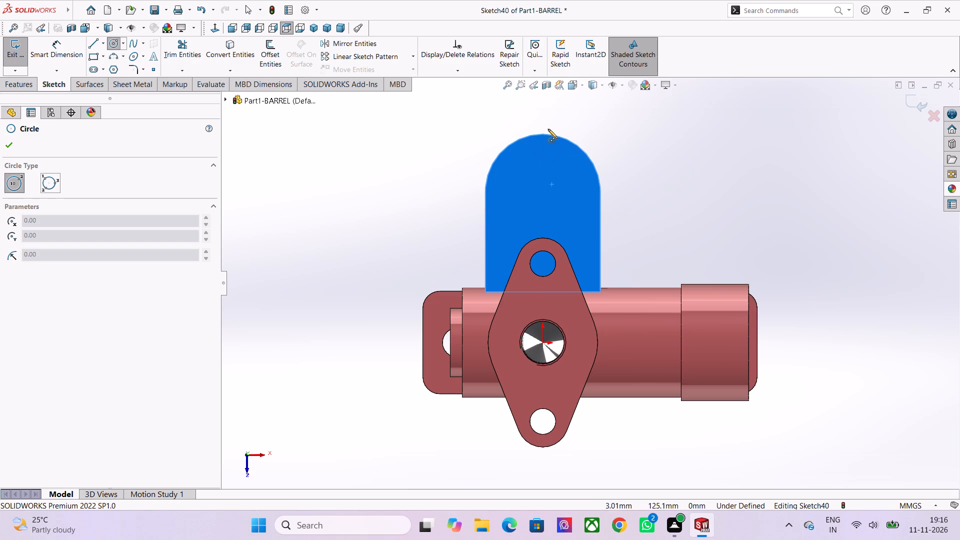
click(543, 193)
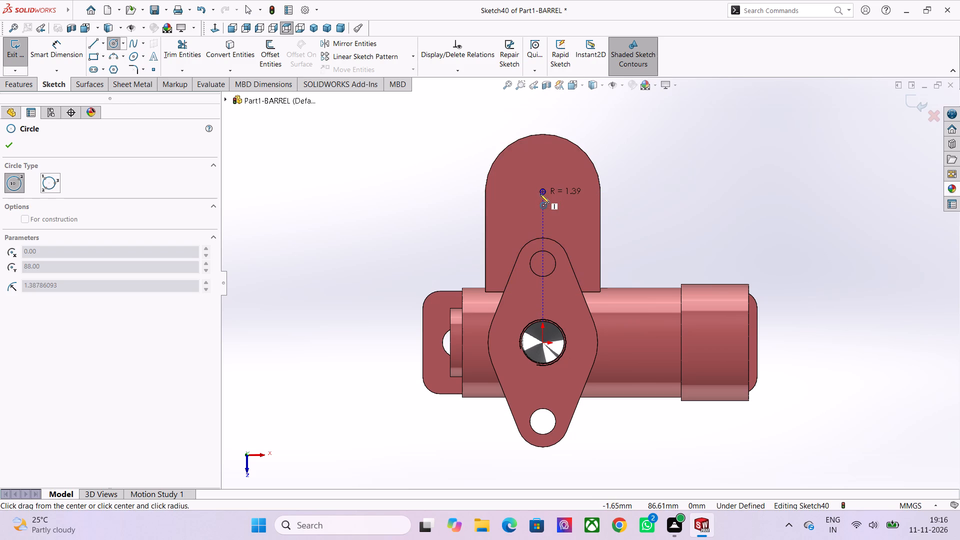
click(543, 154)
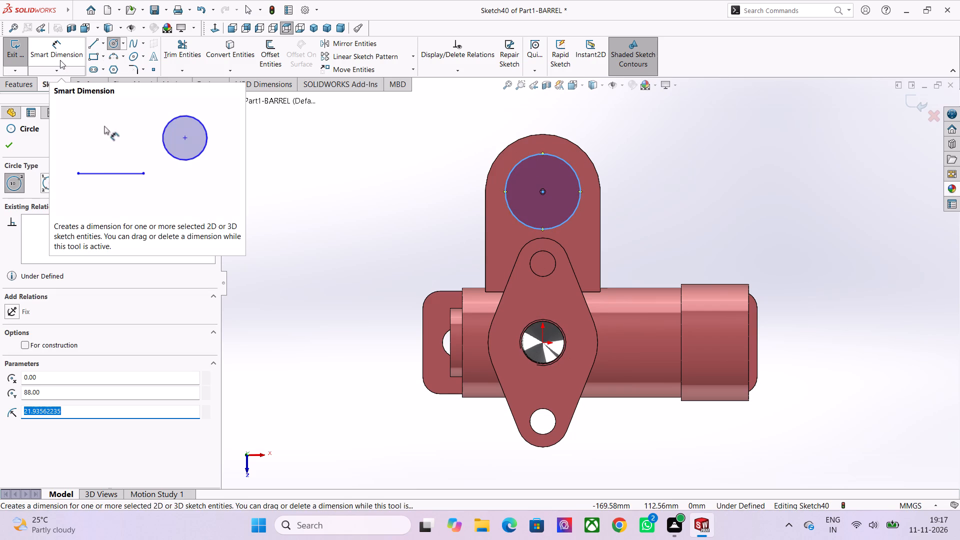
click(60, 60)
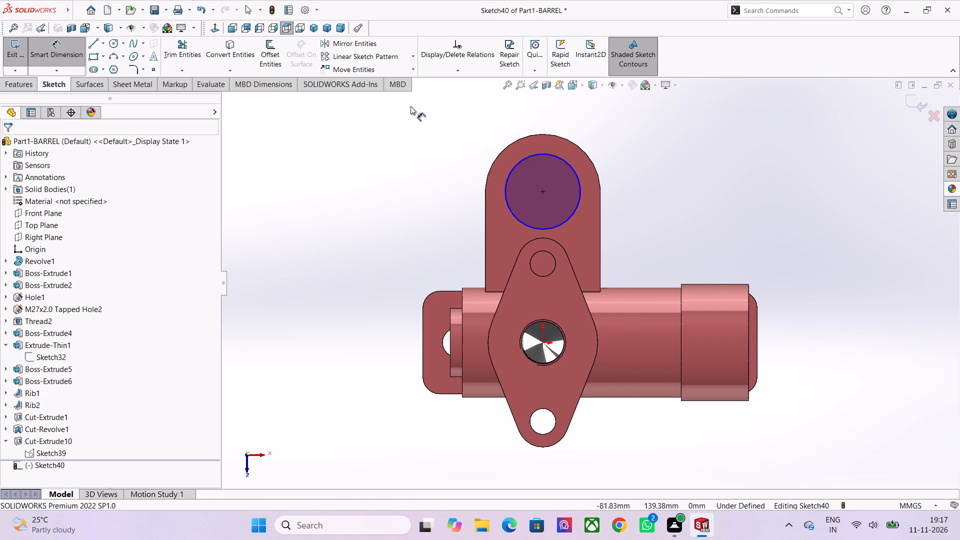
click(550, 153)
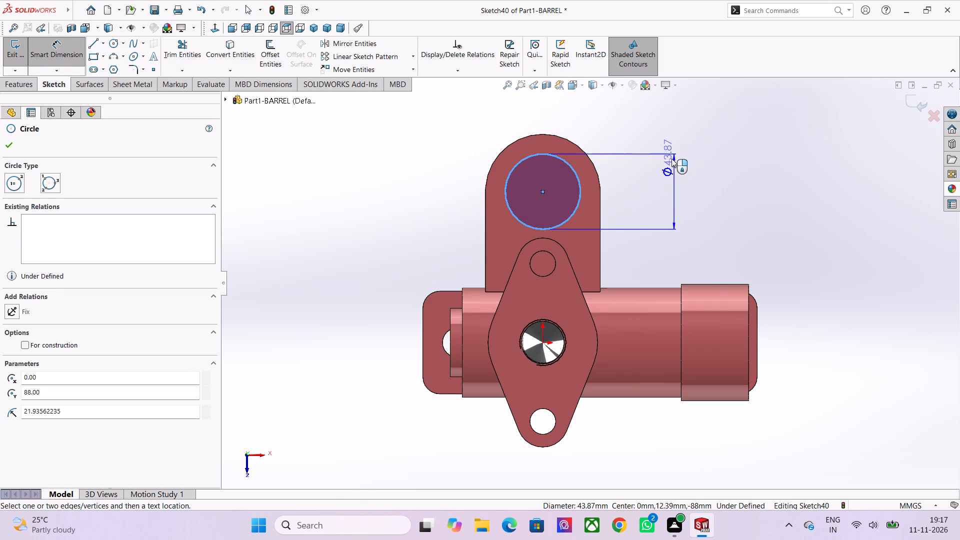
click(671, 158)
text(42)
key(Return)
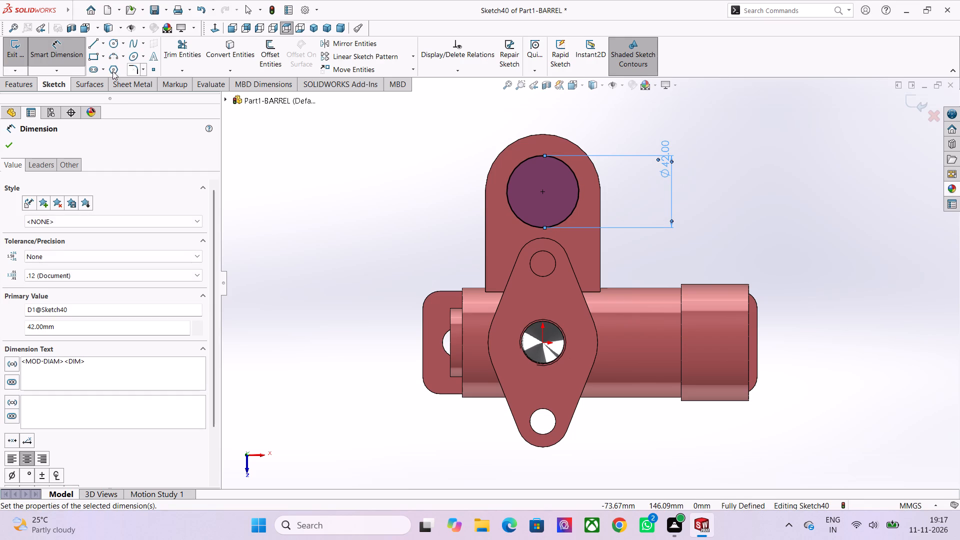
click(10, 57)
Extrude-cut the circle to a blind depth of 40 mm, starting from a 15 mm offset reversed into the side boss.
click(175, 57)
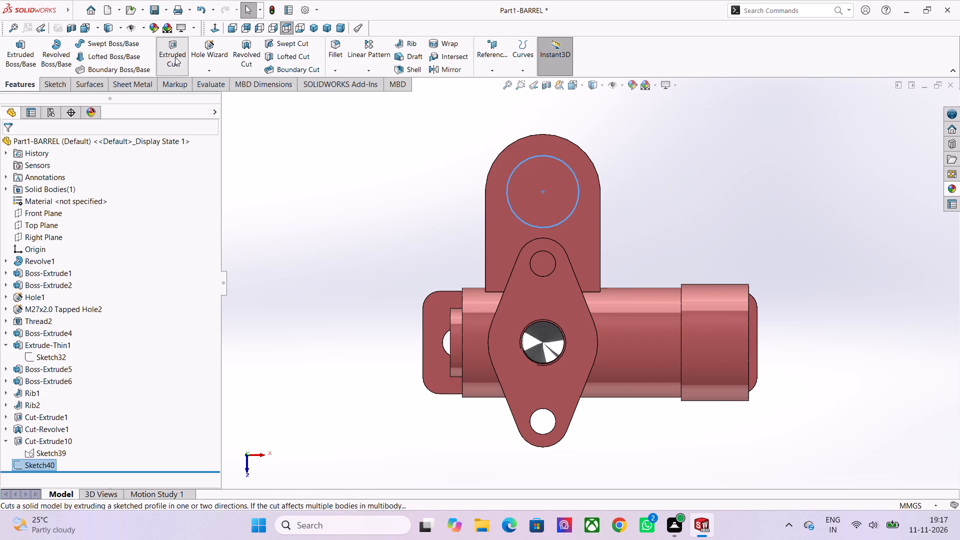
scroll(407, 214, down, 2)
middle_drag(535, 236, 501, 125)
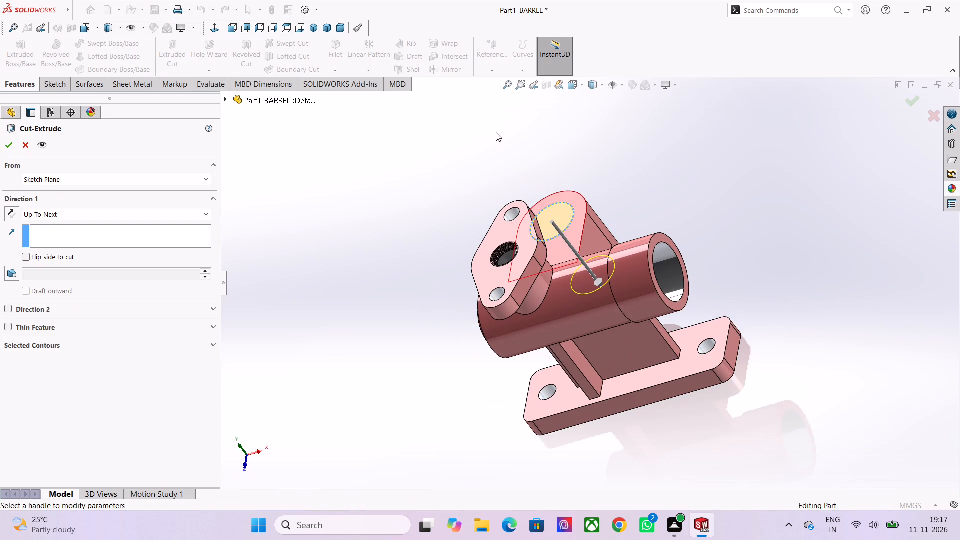
click(134, 176)
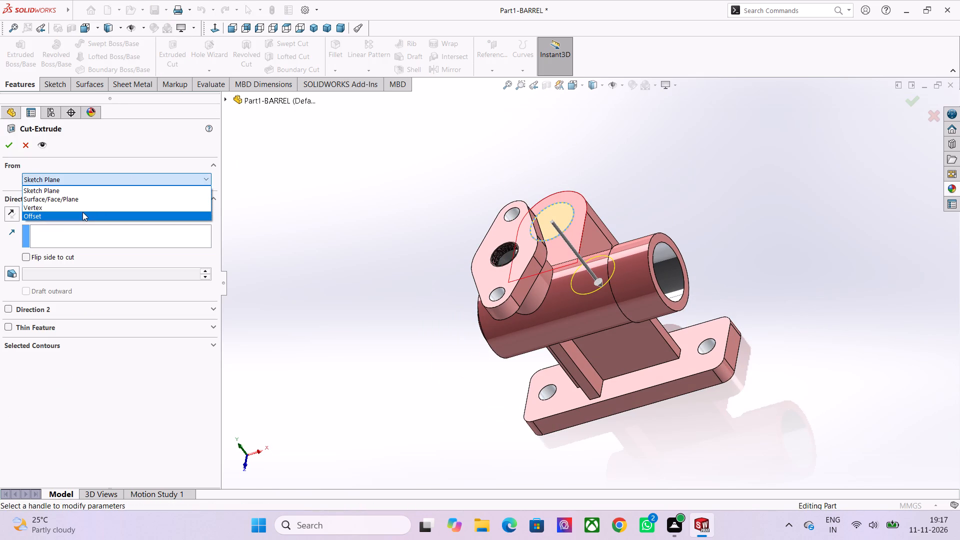
click(82, 212)
double_click(76, 199)
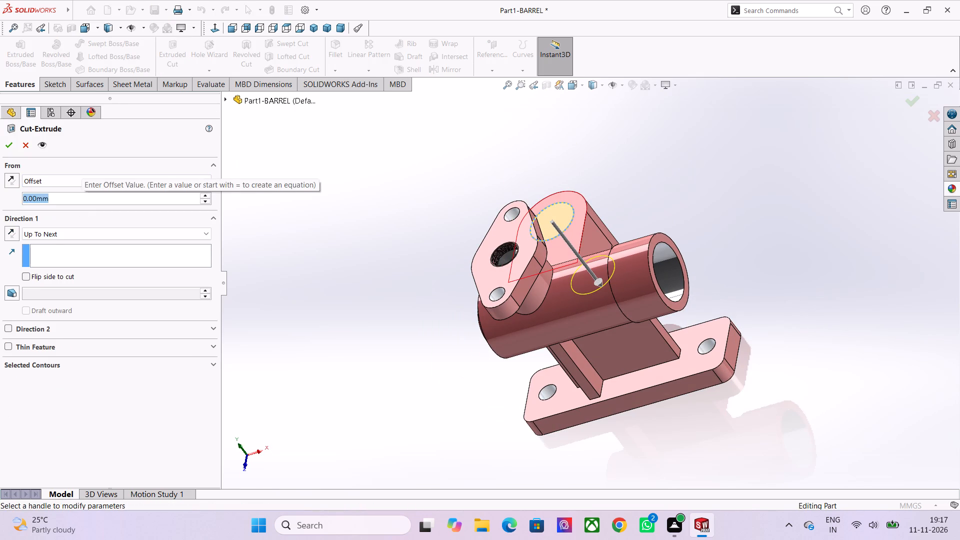
text(15)
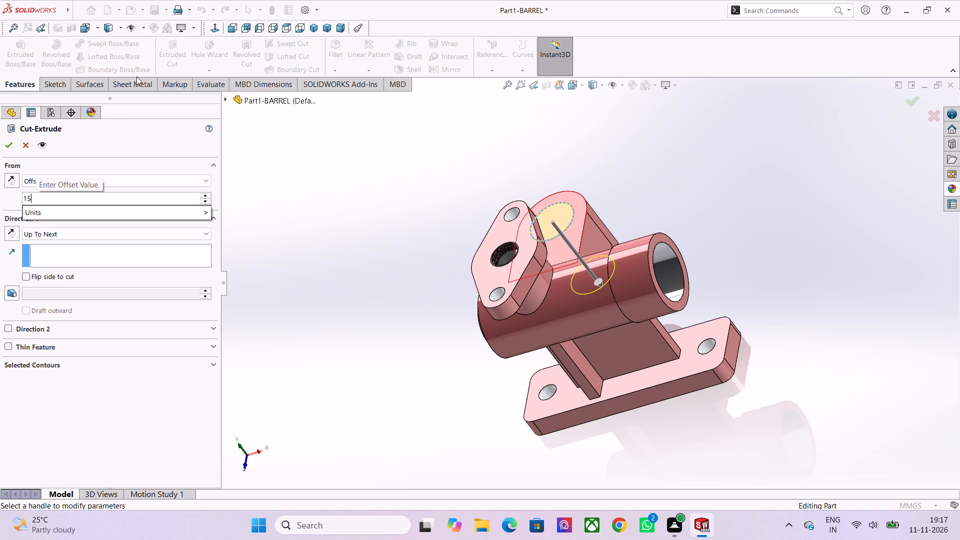
middle_drag(371, 317, 509, 222)
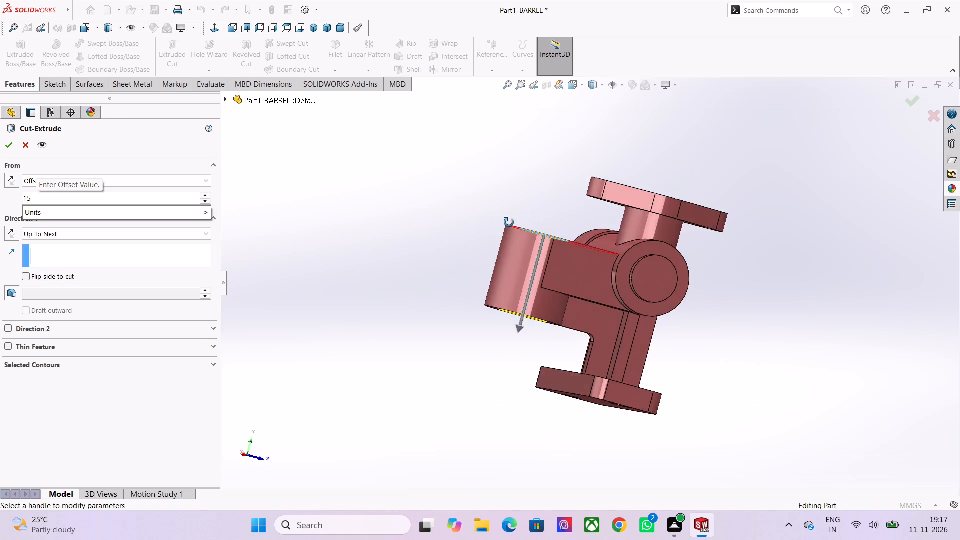
middle_drag(509, 222, 495, 252)
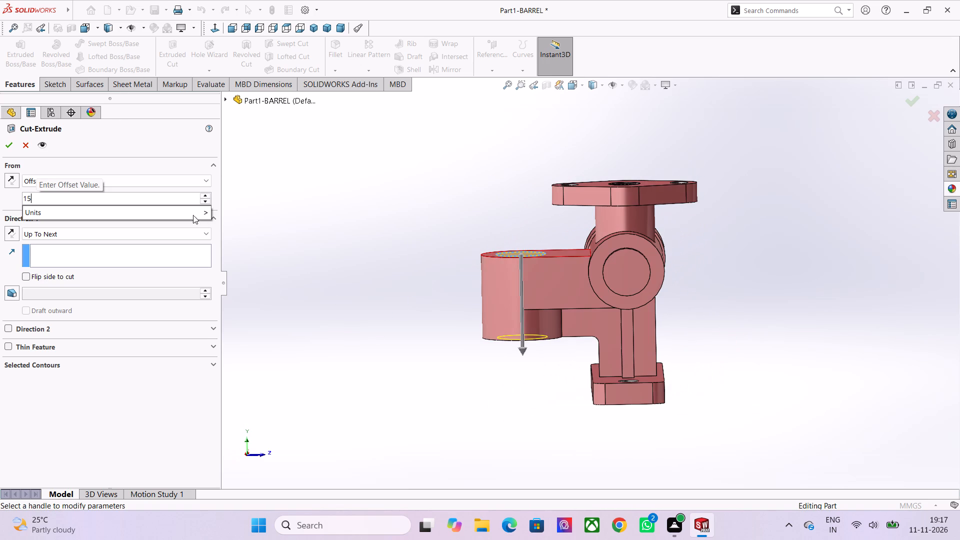
click(120, 229)
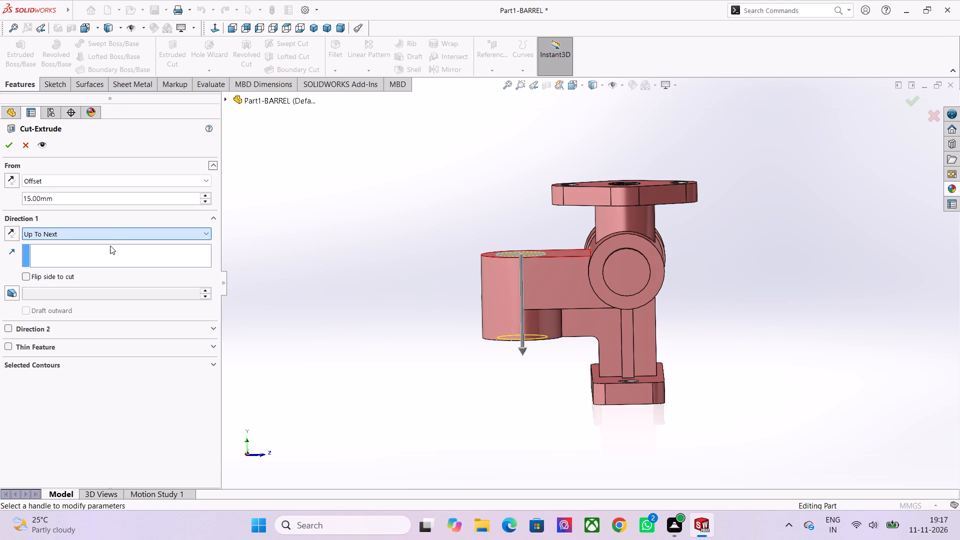
click(94, 235)
click(92, 248)
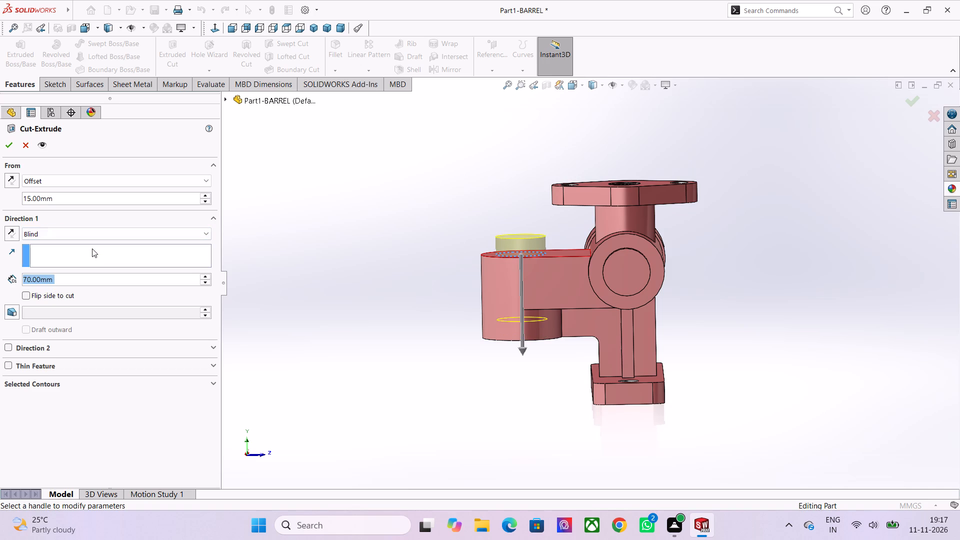
click(8, 182)
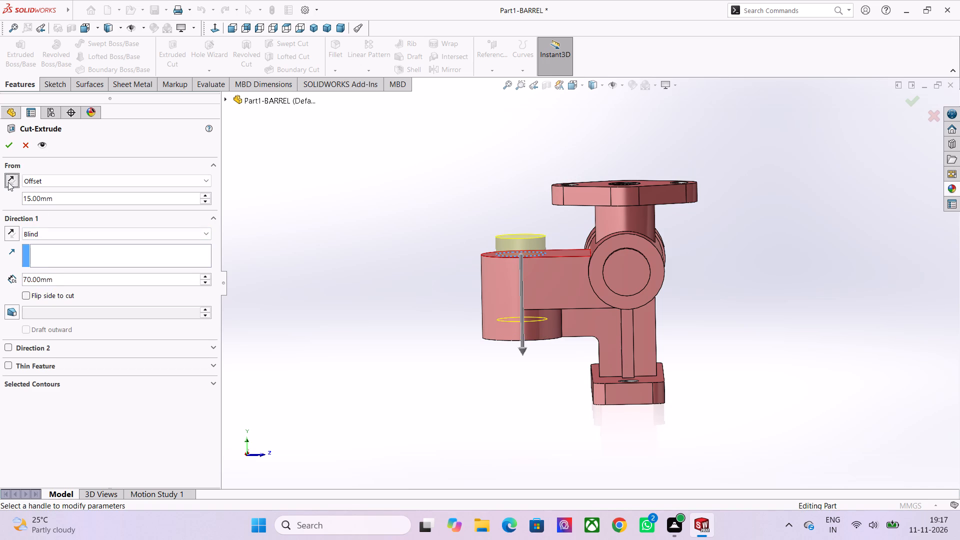
click(60, 279)
triple_click(58, 279)
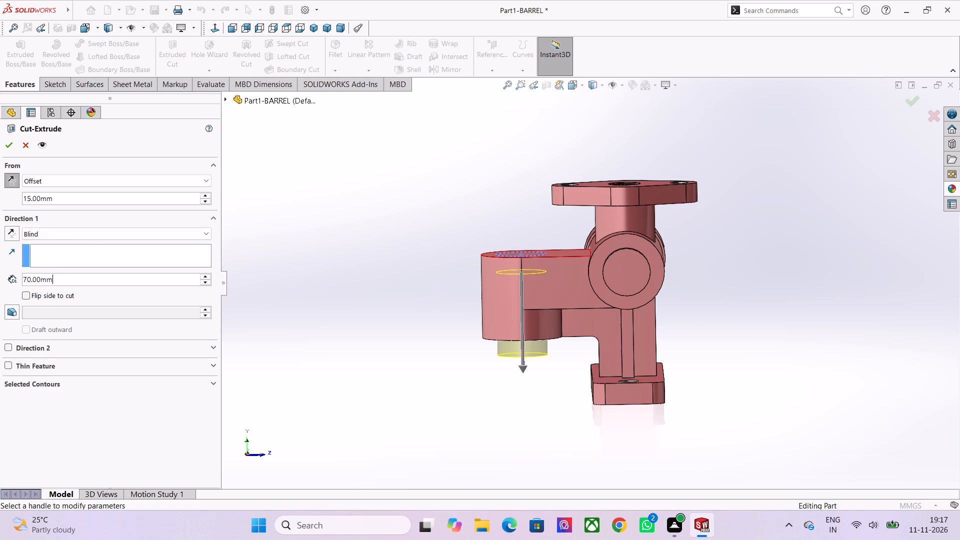
click(57, 278)
click(206, 283)
double_click(206, 283)
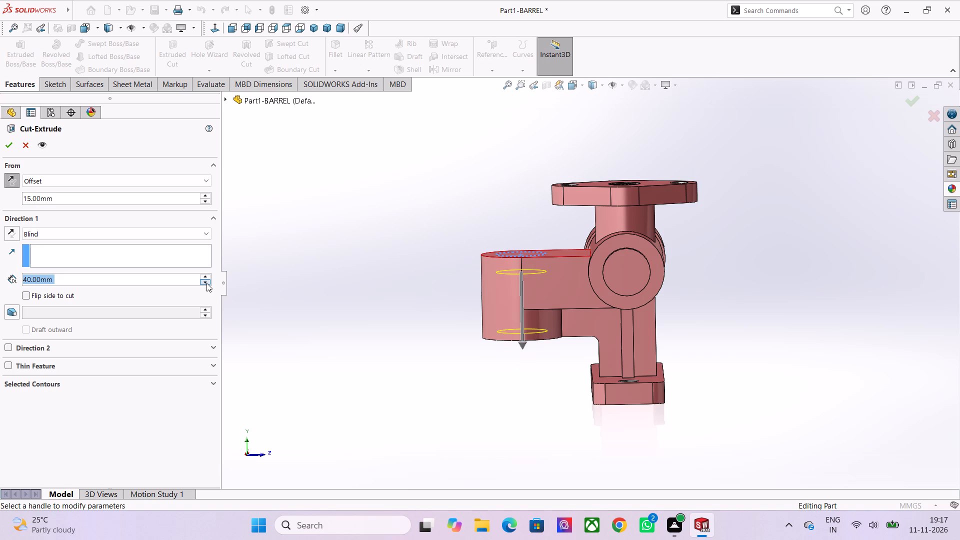
click(5, 146)
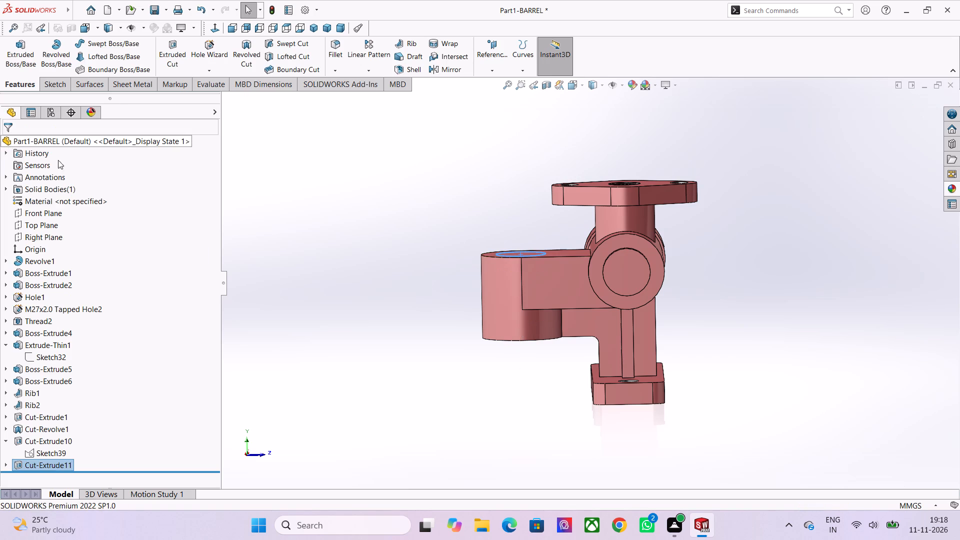
click(433, 203)
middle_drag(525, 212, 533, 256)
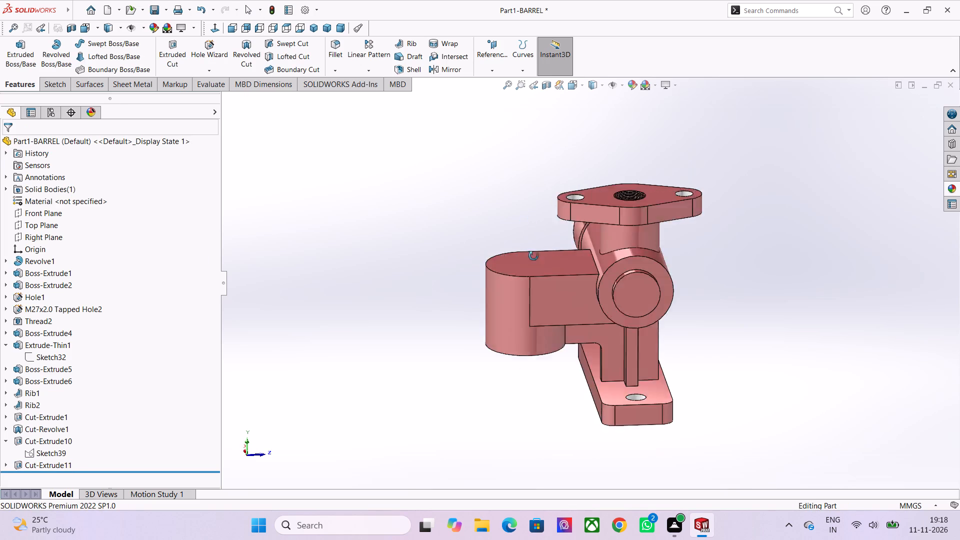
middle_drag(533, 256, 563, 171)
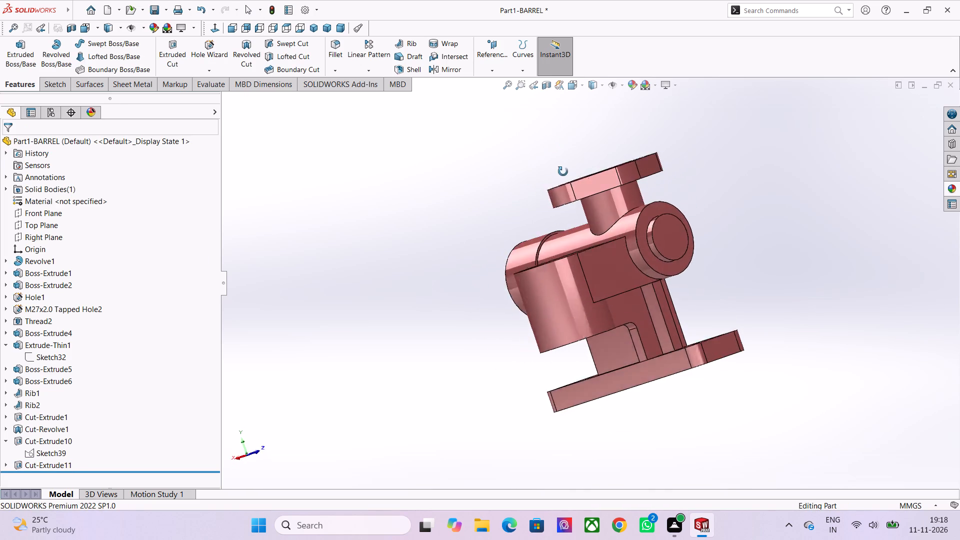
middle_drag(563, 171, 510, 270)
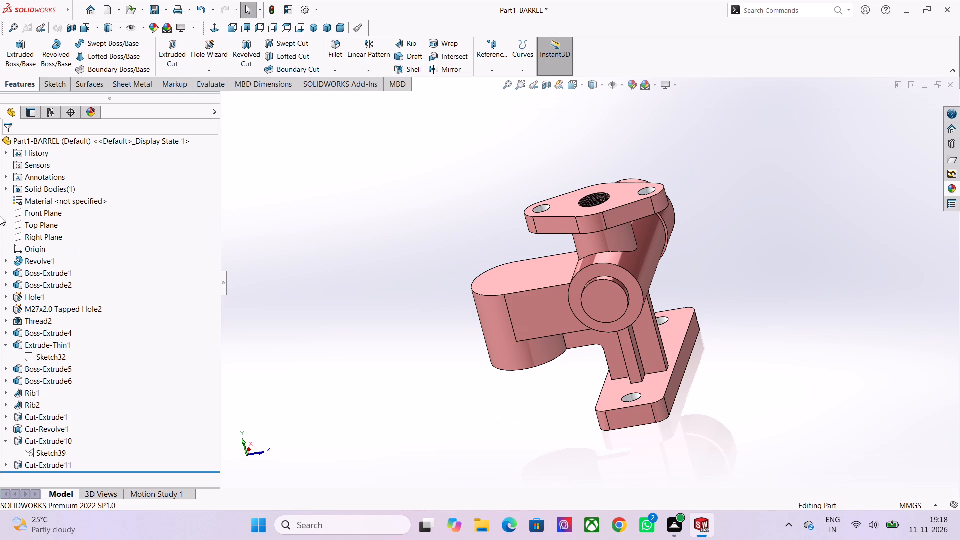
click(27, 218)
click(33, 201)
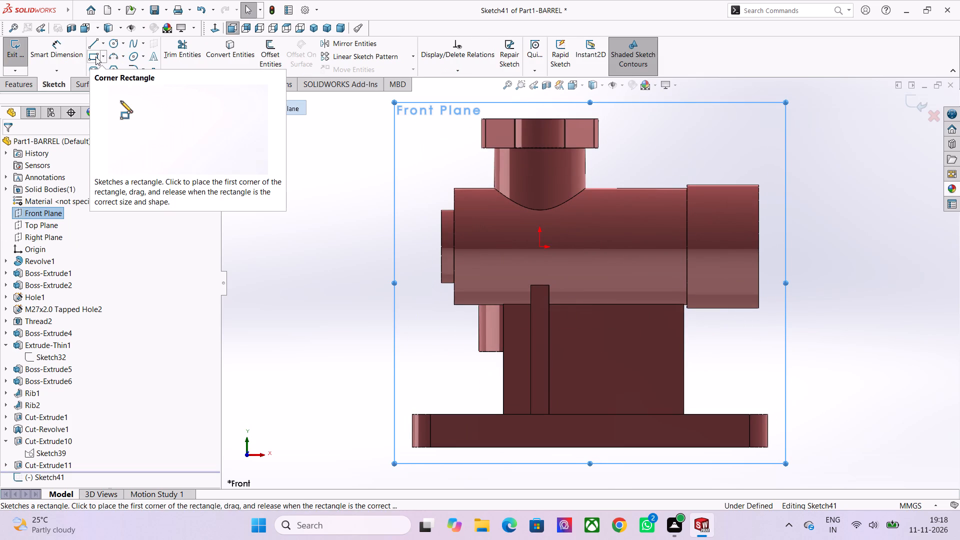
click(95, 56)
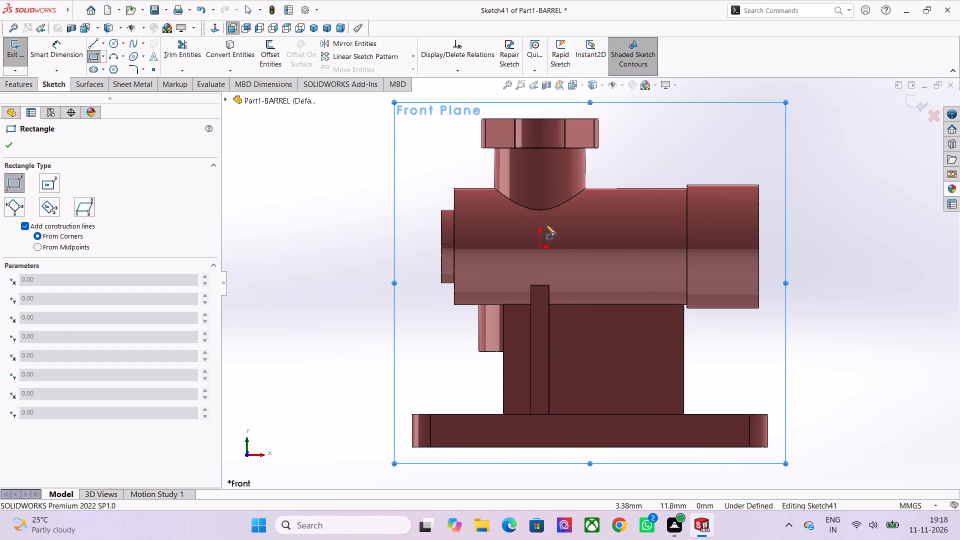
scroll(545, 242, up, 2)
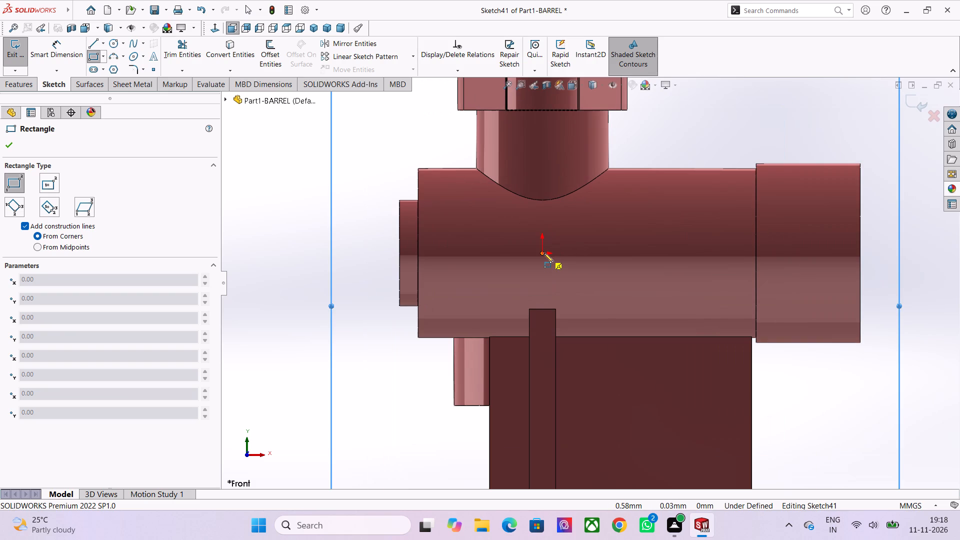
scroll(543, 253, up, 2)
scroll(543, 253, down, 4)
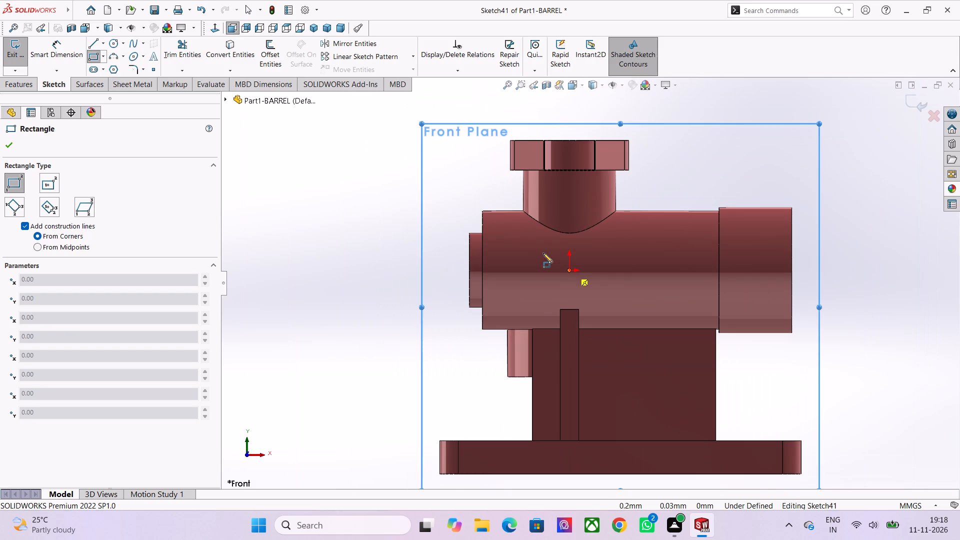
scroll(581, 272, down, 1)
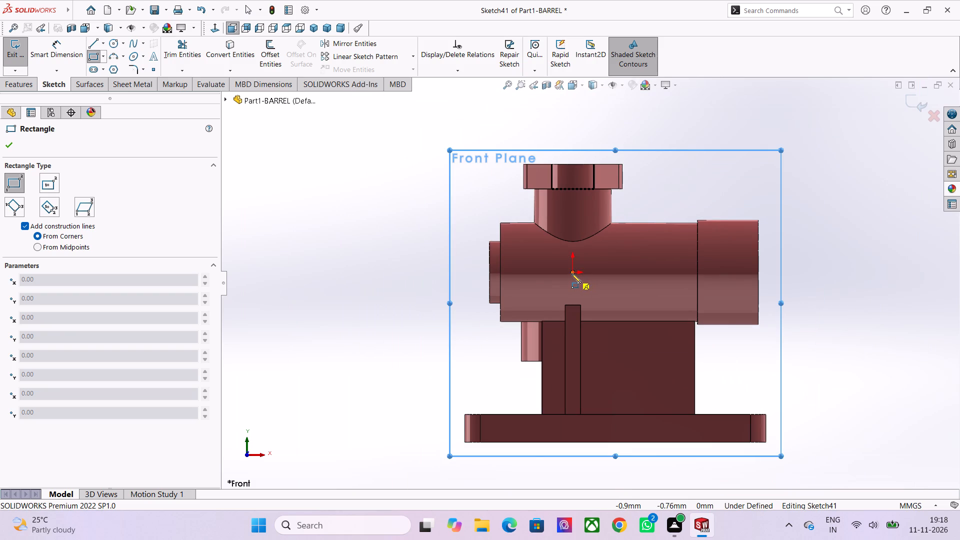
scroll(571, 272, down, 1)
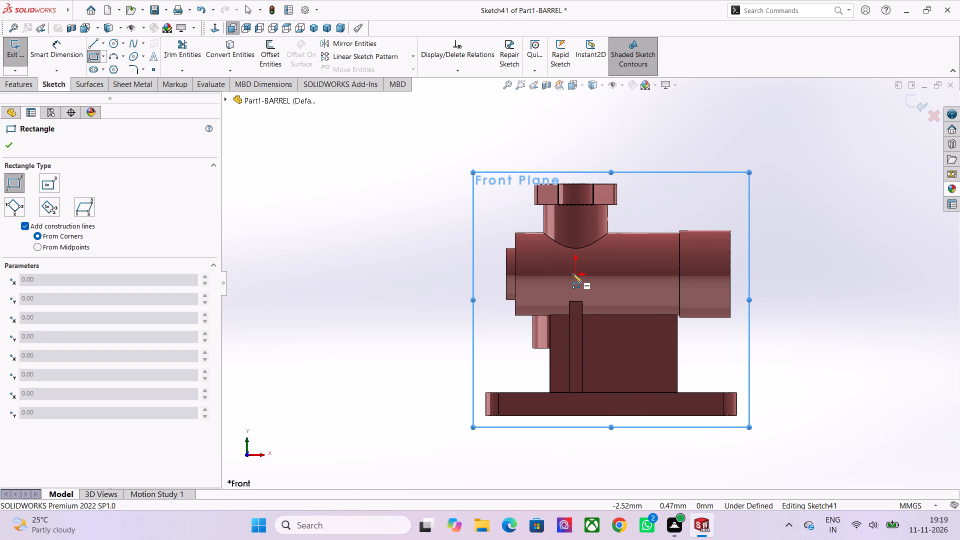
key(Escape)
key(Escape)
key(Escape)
Save the barrel part, discarding the empty Front Plane sketch and rebuilding the document.
key(ctrl+s)
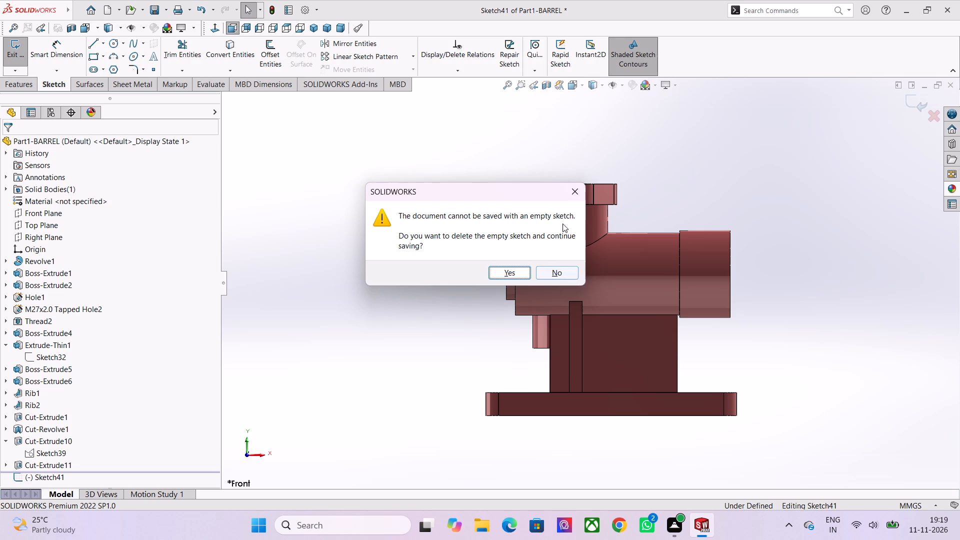
click(571, 190)
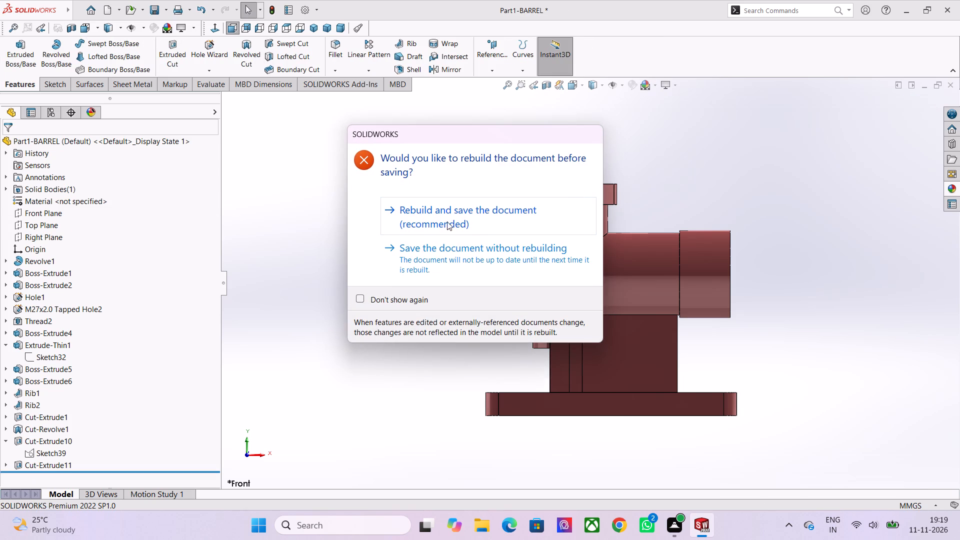
click(442, 216)
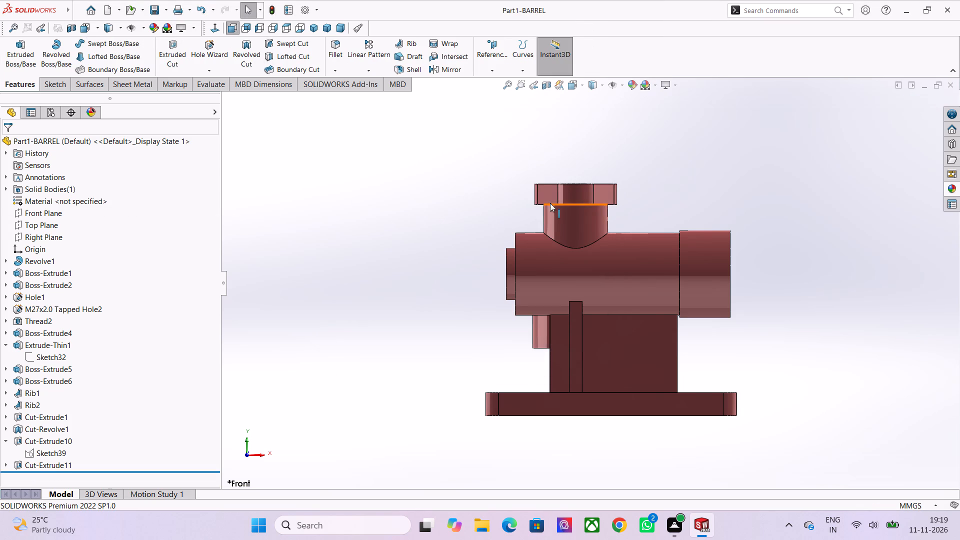
key(ctrl+s)
key(ctrl+s)
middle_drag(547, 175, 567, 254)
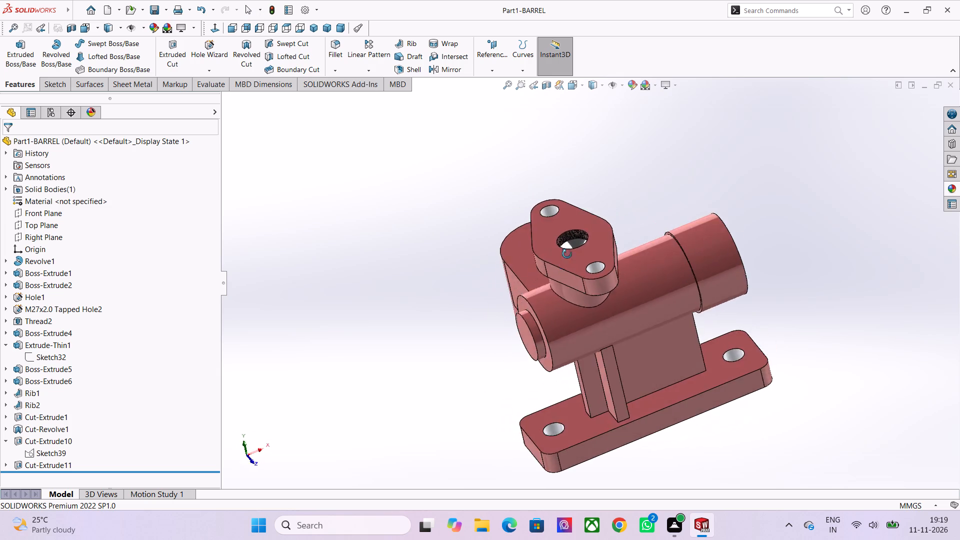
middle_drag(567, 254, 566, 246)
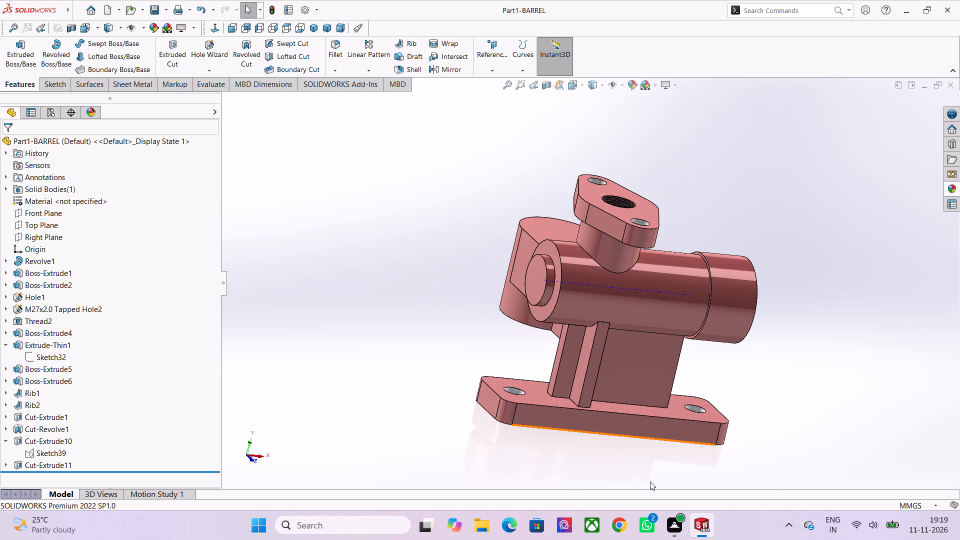
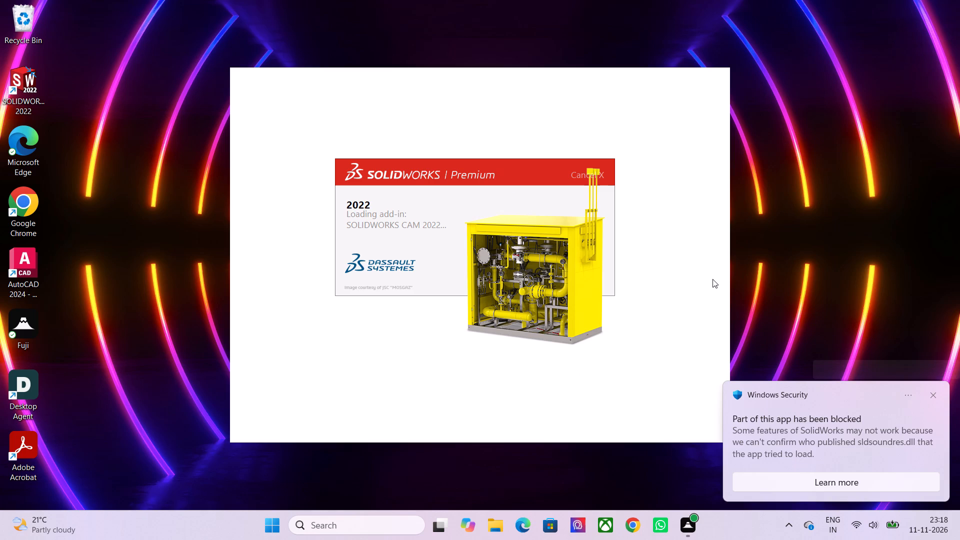
Dismiss the Windows Security notifications about blocked SolidWorks components while the program starts.
click(934, 395)
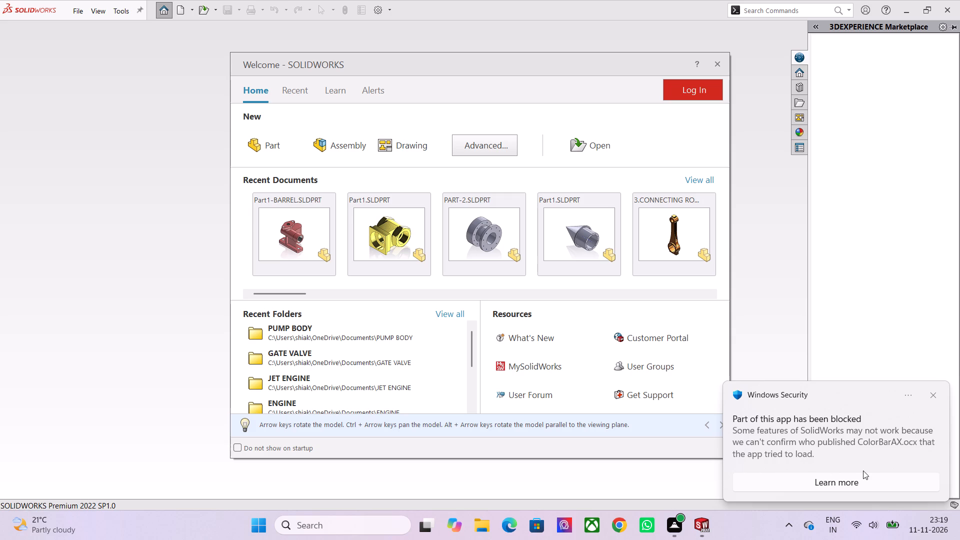
click(931, 393)
click(931, 398)
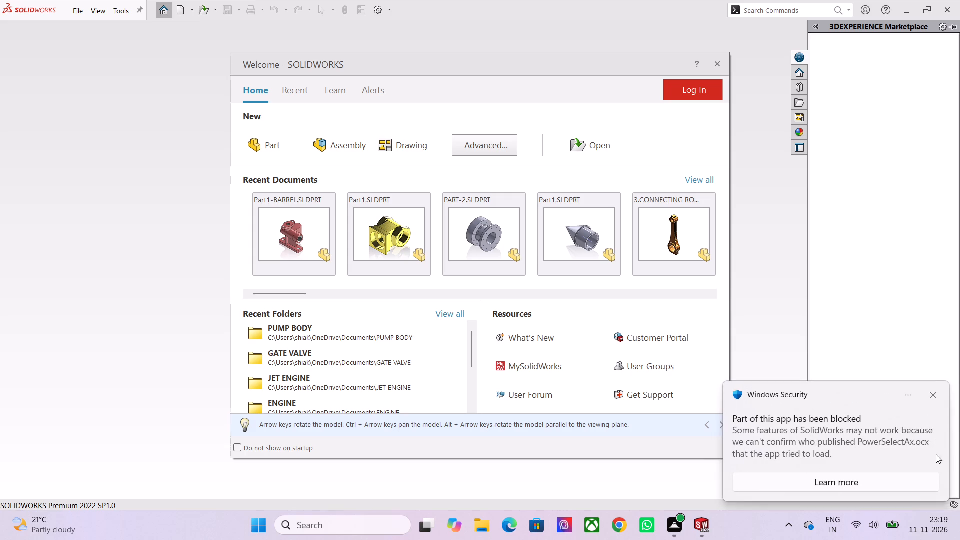
click(912, 396)
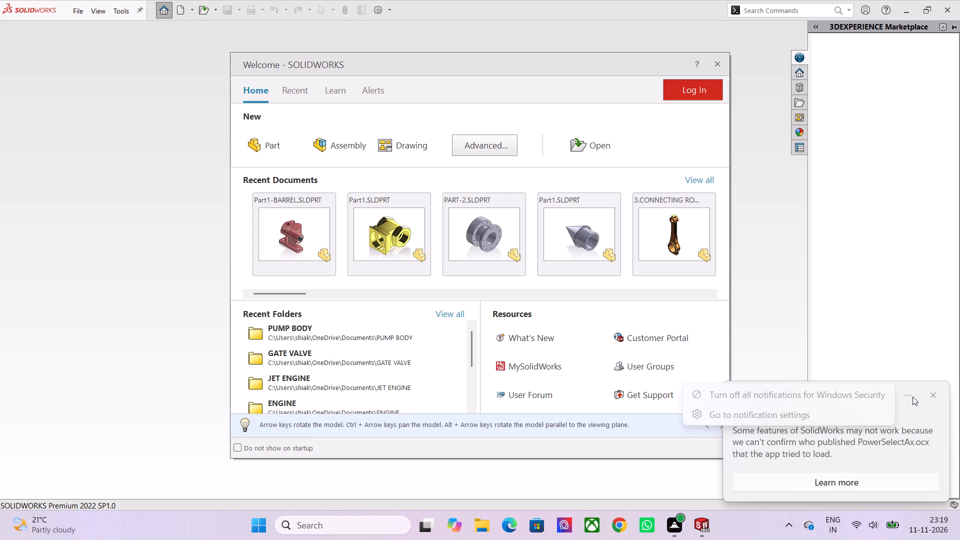
click(933, 400)
click(932, 395)
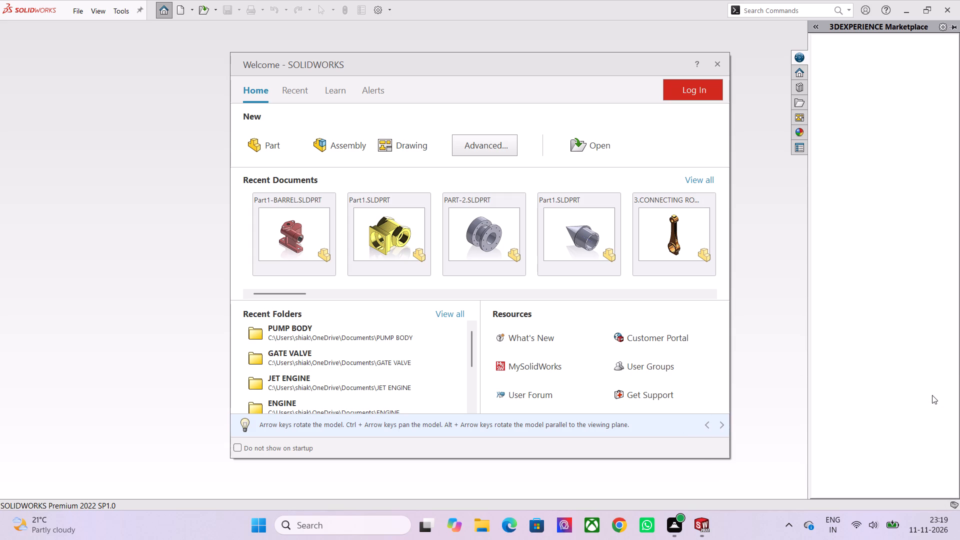
Read Microsoft's support article on Smart App Control blocking part of an app, and close the browser when done.
click(863, 482)
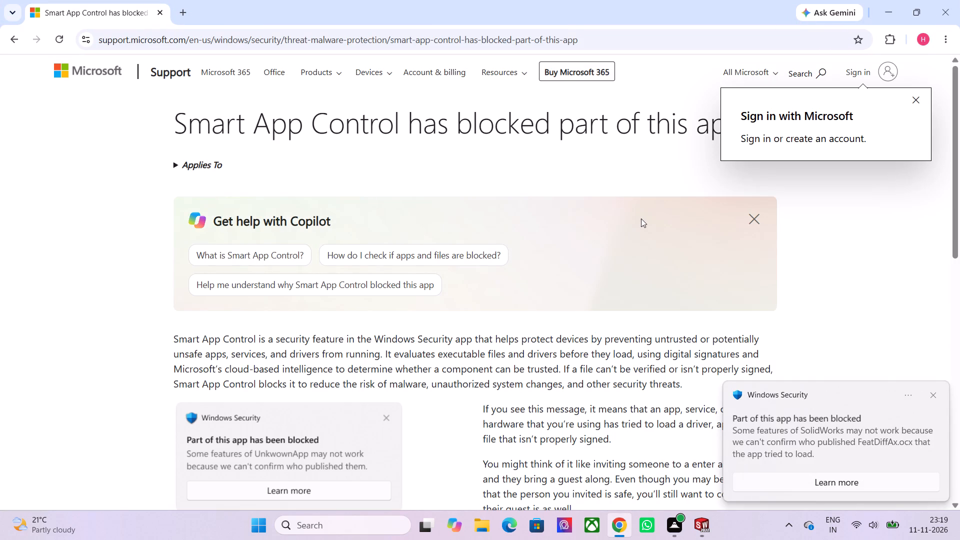
scroll(642, 219, down, 1)
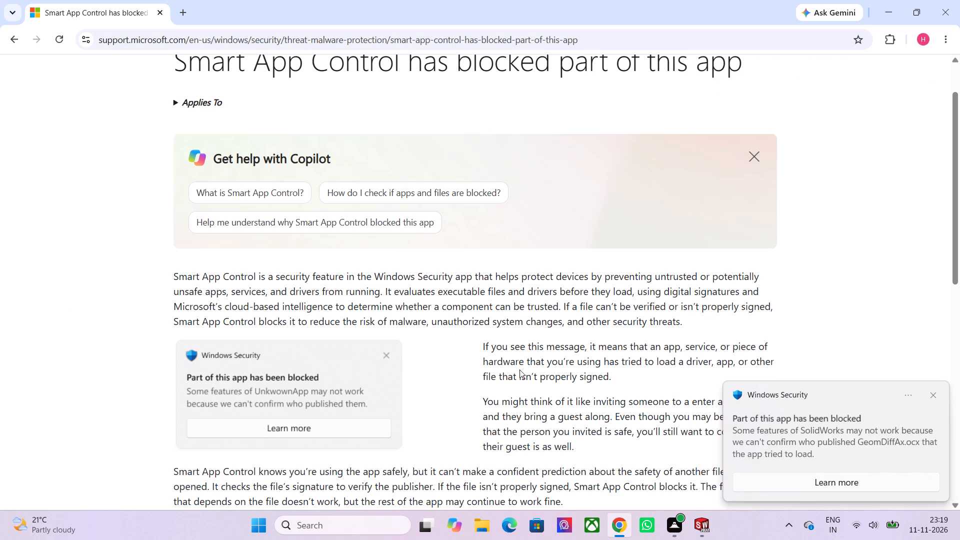
scroll(524, 370, down, 3)
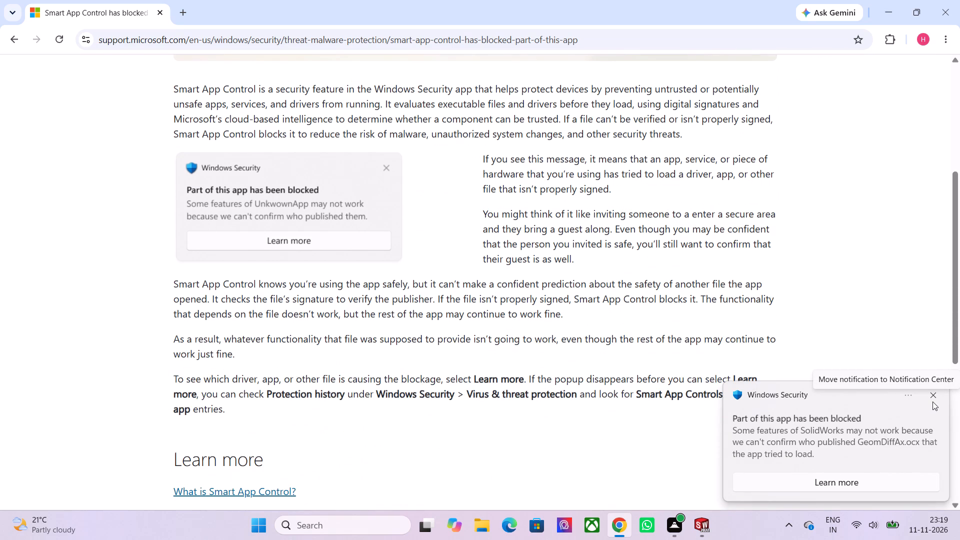
scroll(406, 420, down, 1)
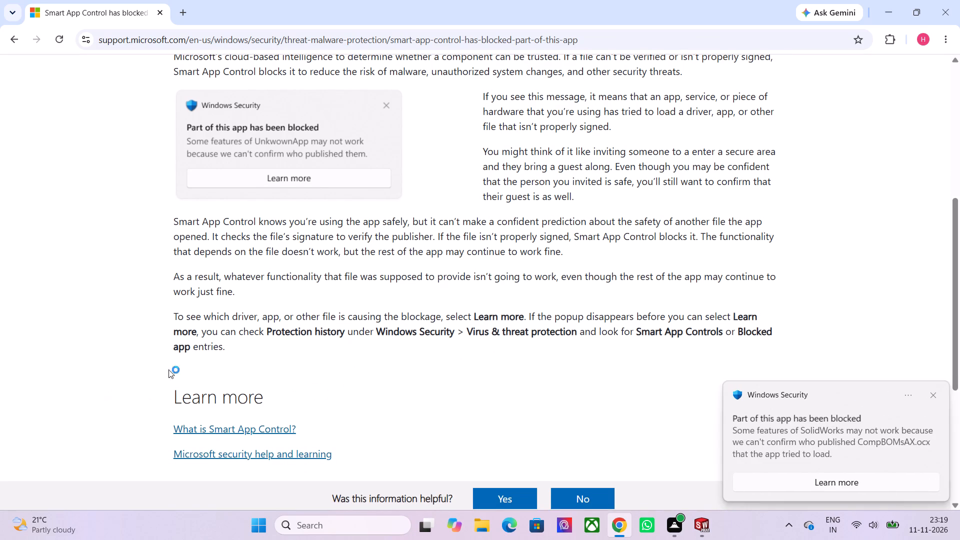
scroll(223, 381, down, 1)
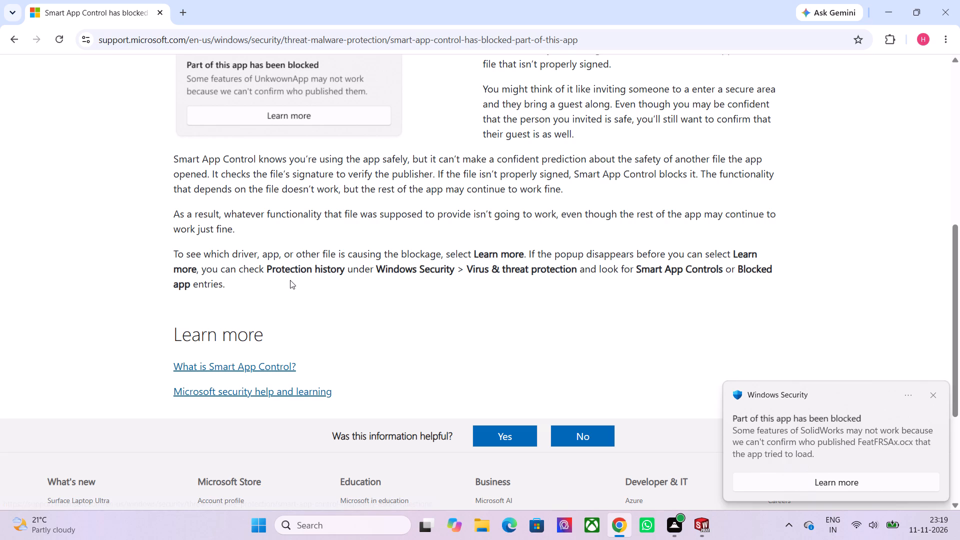
scroll(381, 359, down, 6)
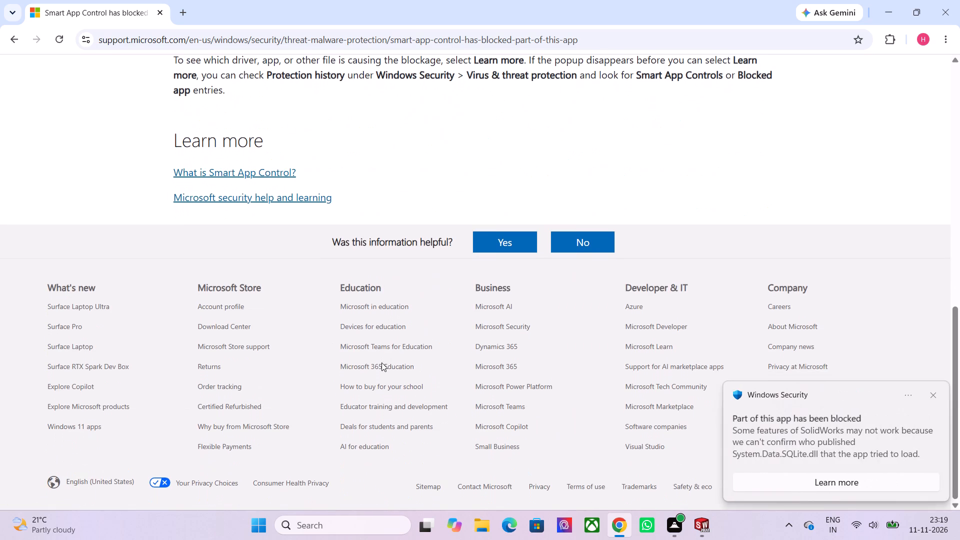
scroll(381, 363, down, 4)
scroll(381, 364, up, 8)
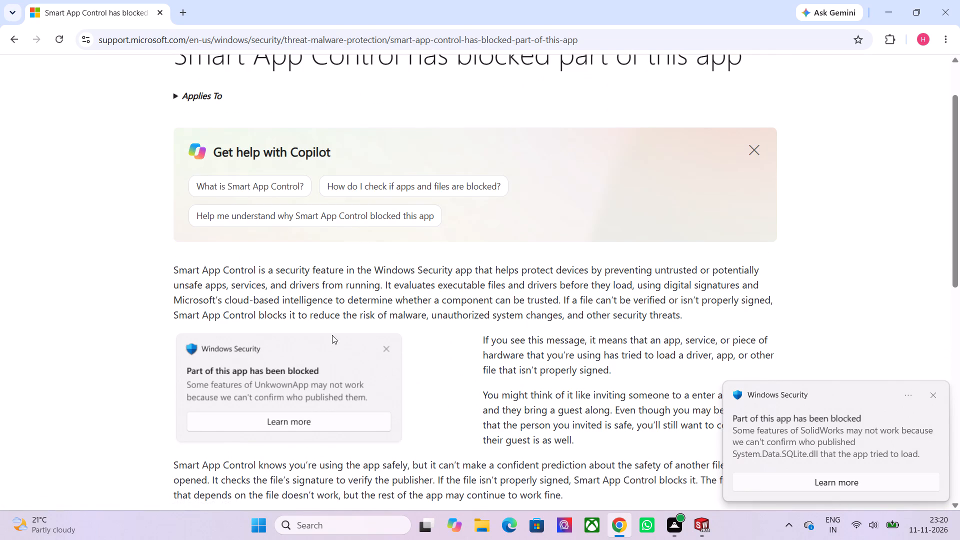
scroll(573, 253, up, 5)
scroll(571, 198, up, 3)
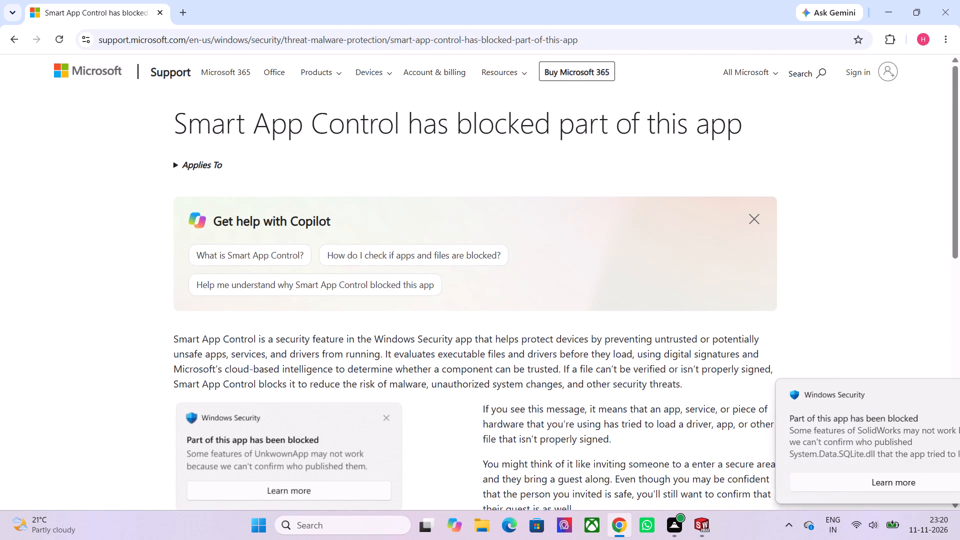
click(959, 9)
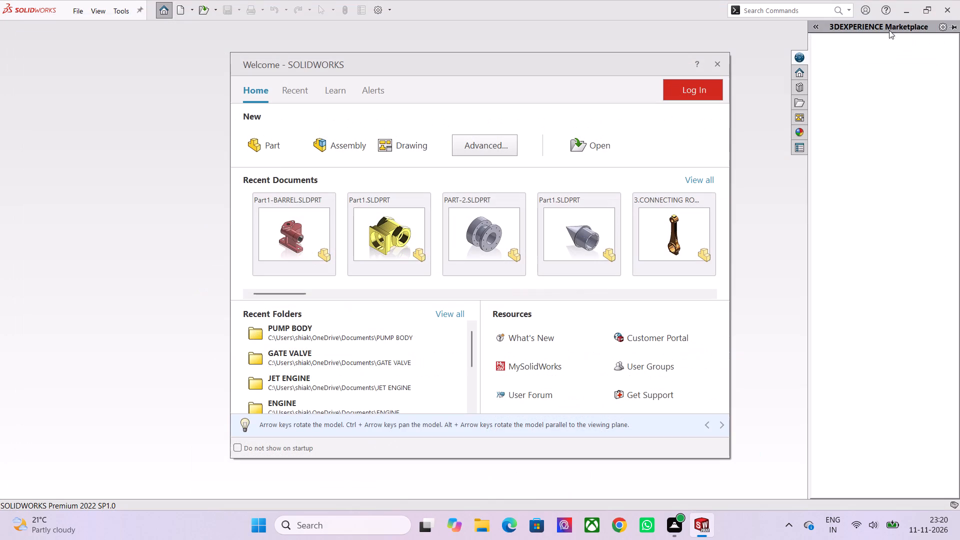
Dismiss the Welcome window and open the saved Part1-BARREL part.
click(714, 67)
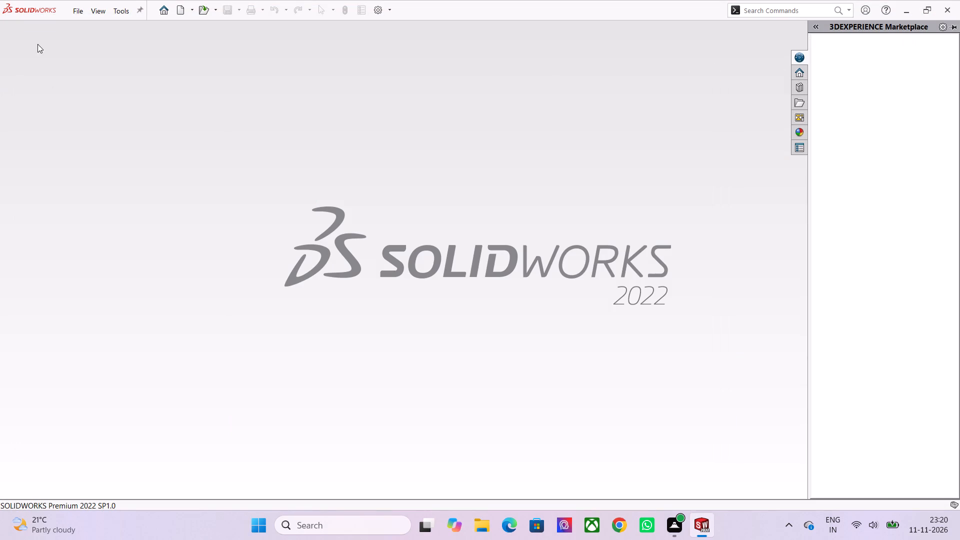
click(70, 15)
click(81, 42)
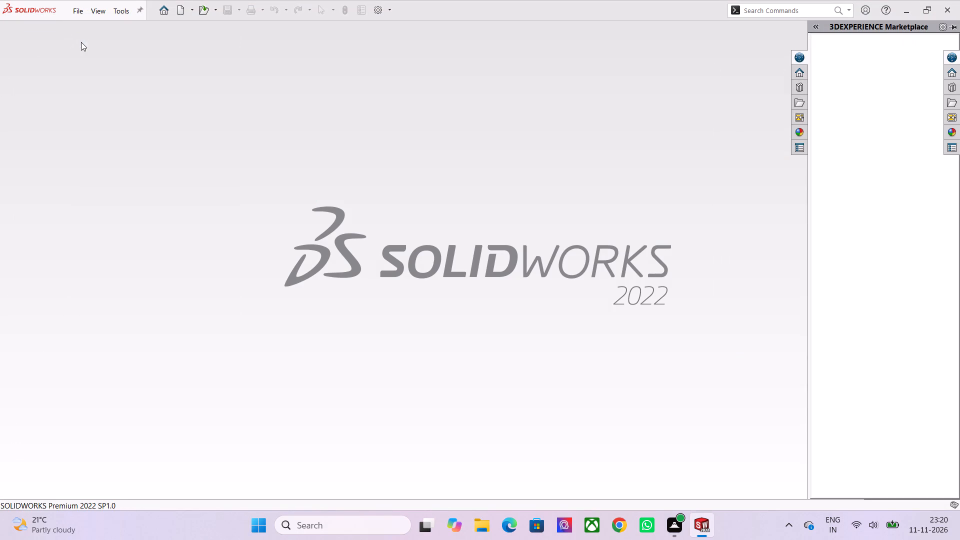
double_click(461, 187)
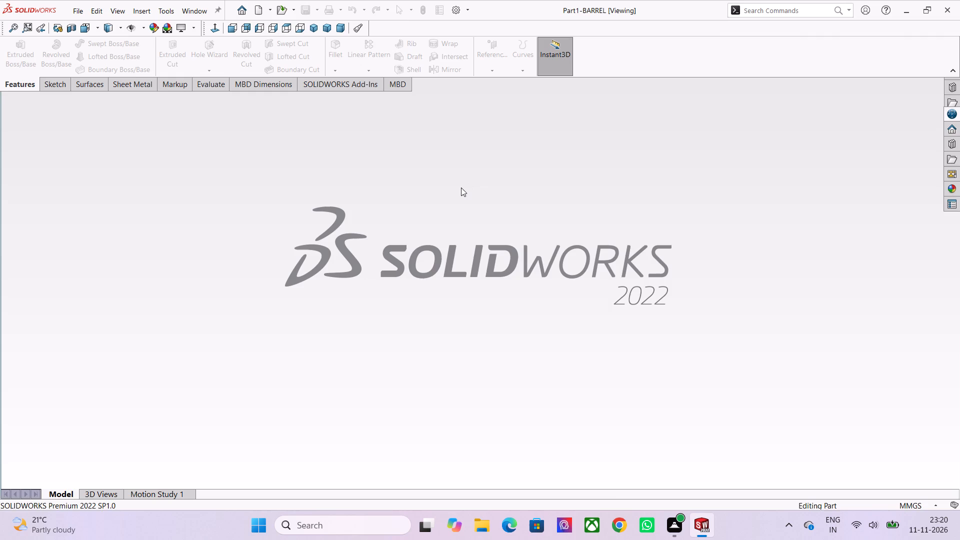
Narrow the feature tree pane to give the graphics area more width.
middle_drag(462, 240, 431, 280)
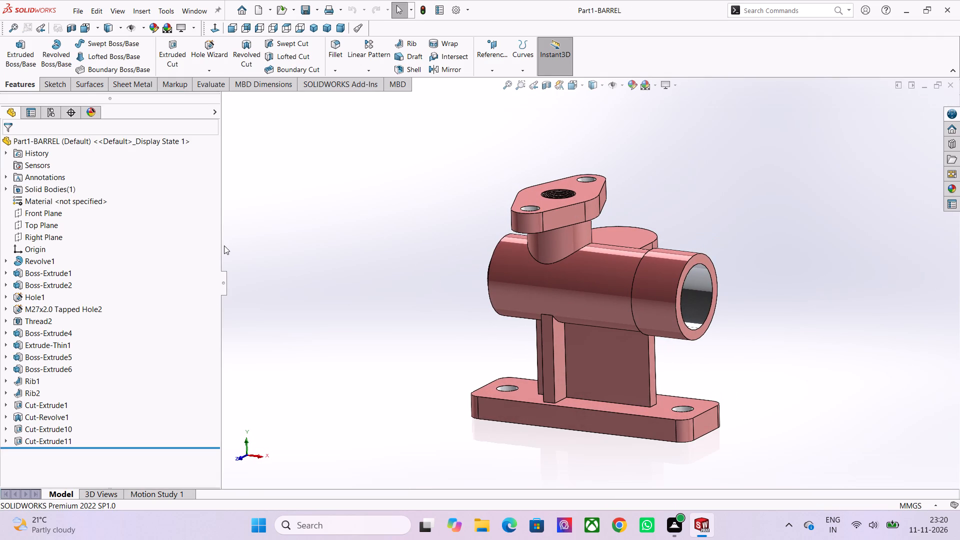
drag(219, 245, 164, 252)
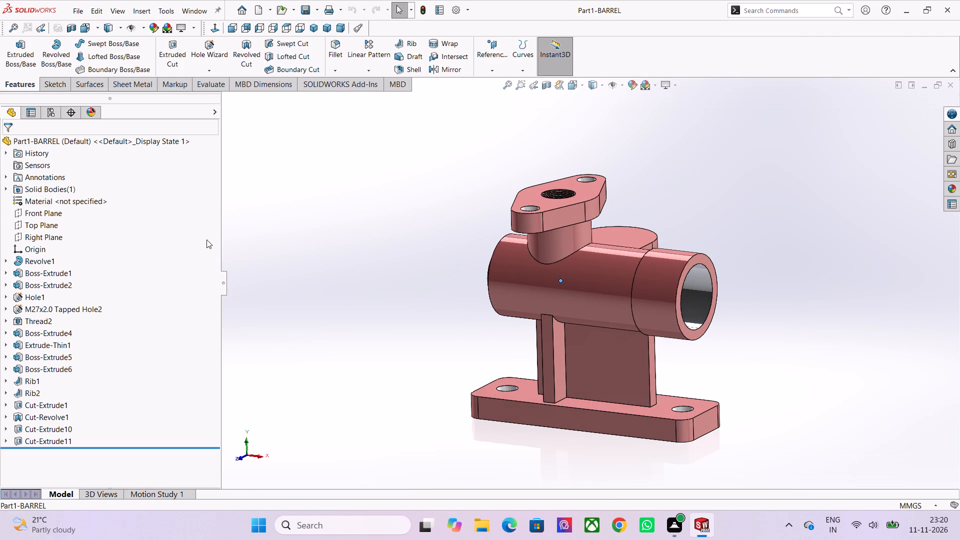
click(255, 237)
drag(221, 229, 183, 229)
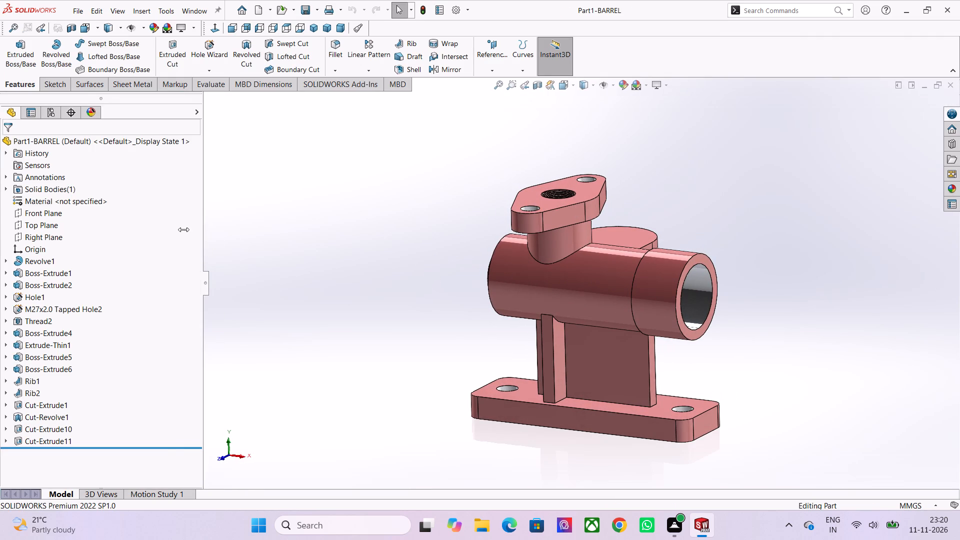
drag(183, 229, 192, 233)
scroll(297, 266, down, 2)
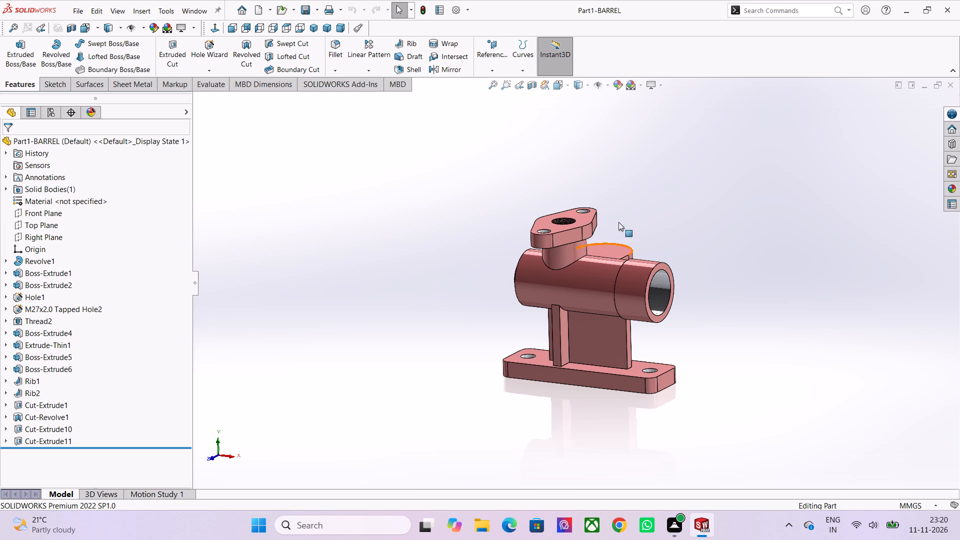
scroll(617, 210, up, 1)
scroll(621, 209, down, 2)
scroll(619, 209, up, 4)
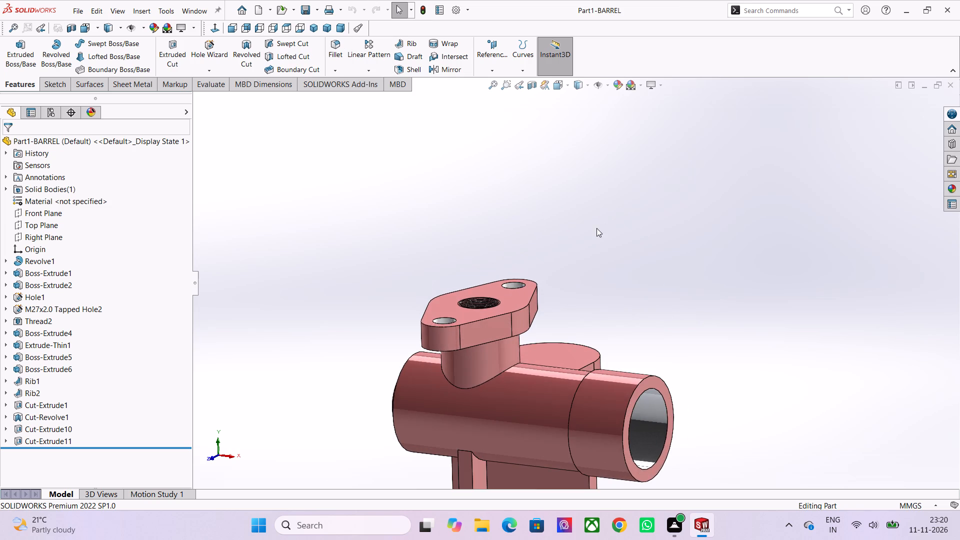
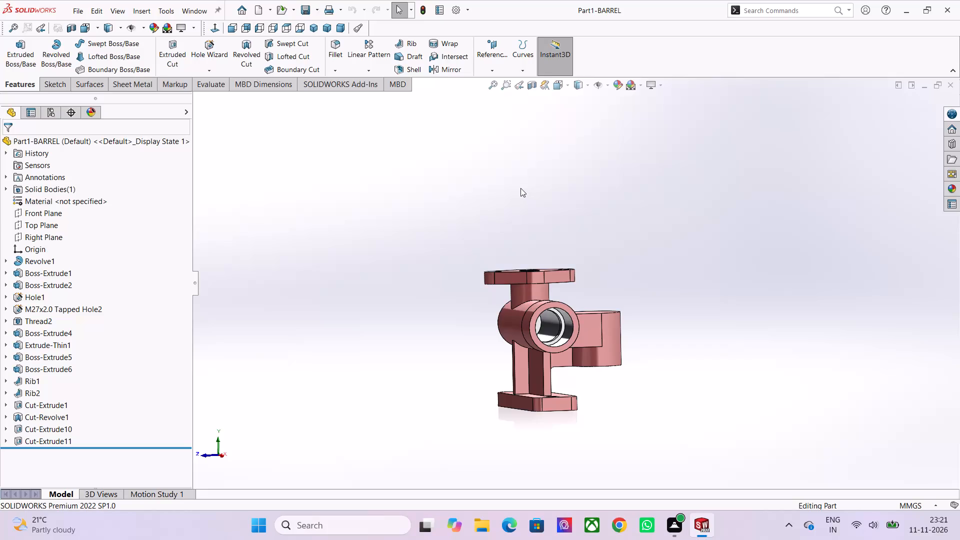
Examine the barrel's open bore, flanges and side boss from several angles.
scroll(606, 311, up, 4)
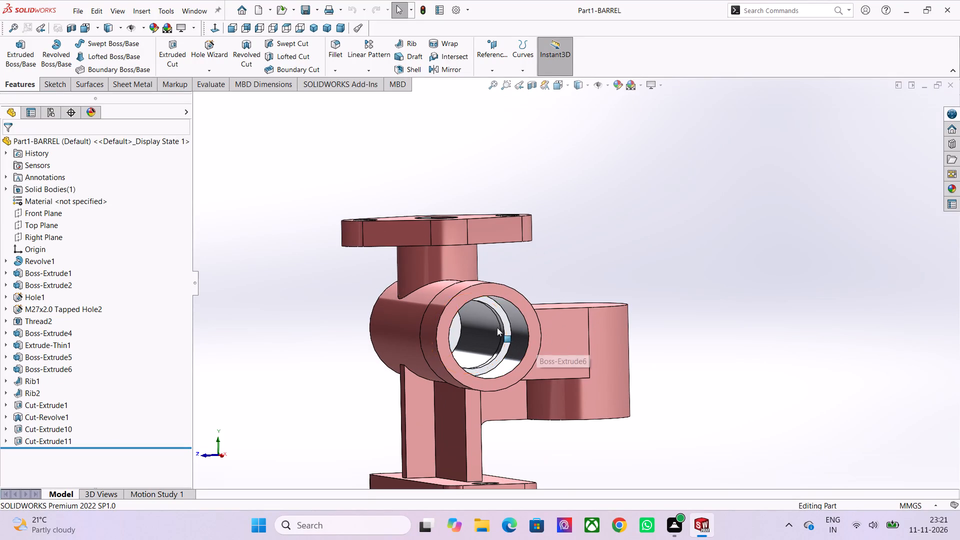
click(500, 289)
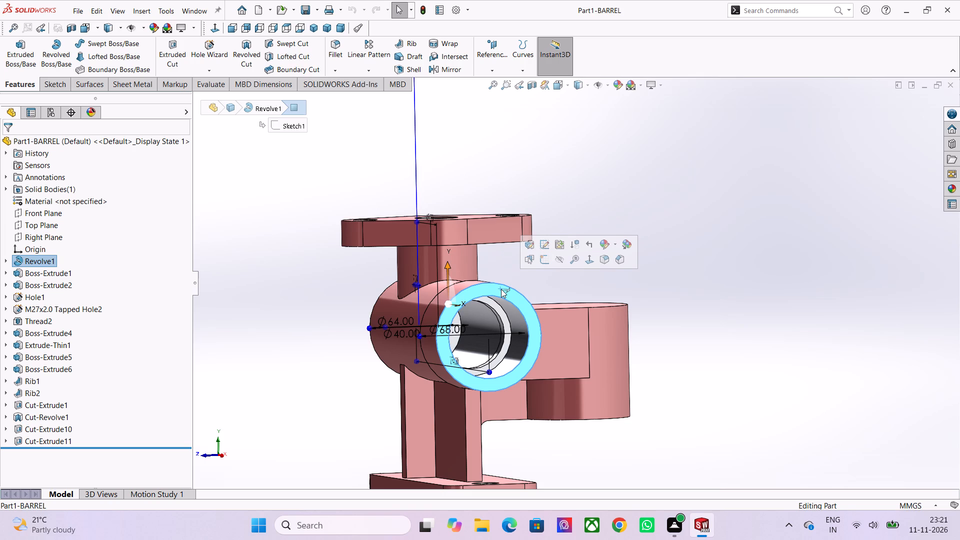
scroll(587, 268, down, 3)
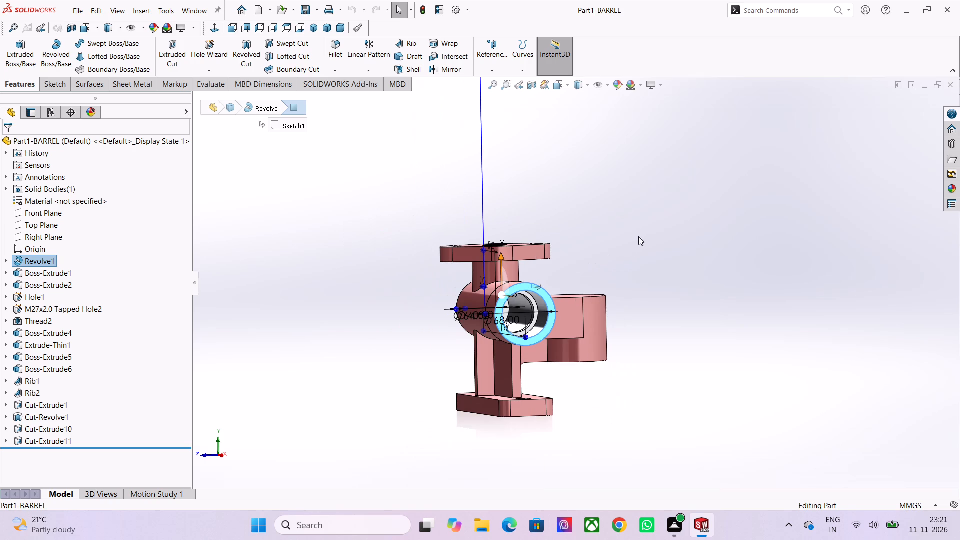
click(616, 239)
middle_drag(619, 250, 485, 272)
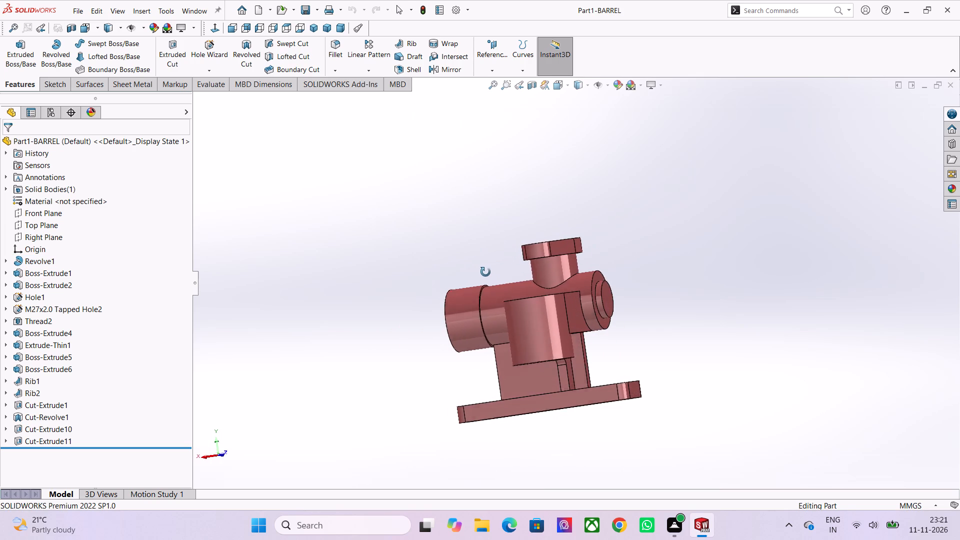
middle_drag(485, 272, 538, 257)
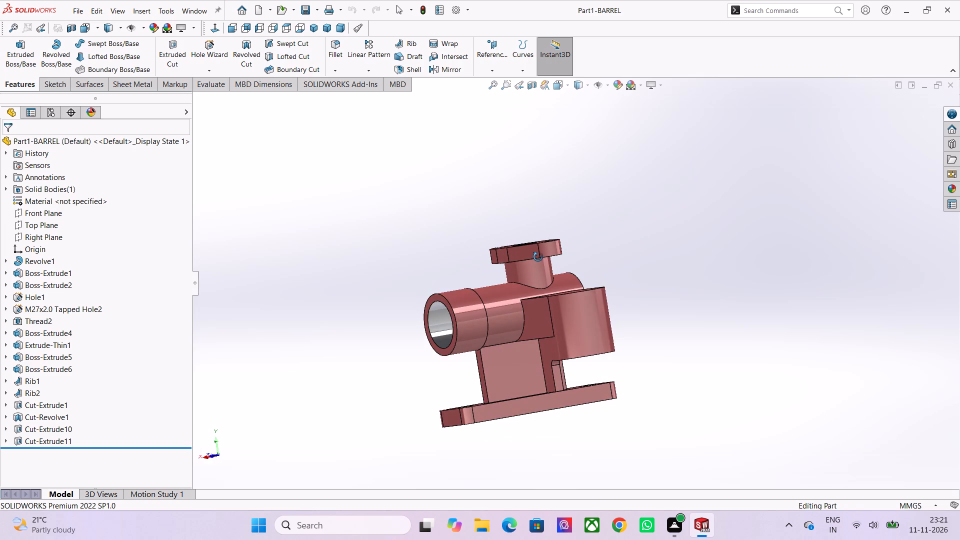
middle_drag(538, 257, 656, 235)
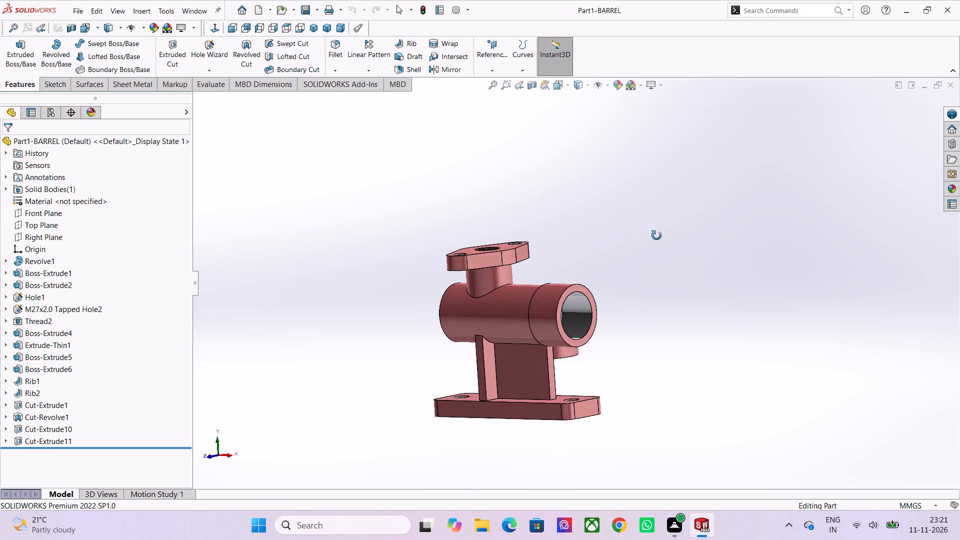
middle_drag(656, 235, 628, 238)
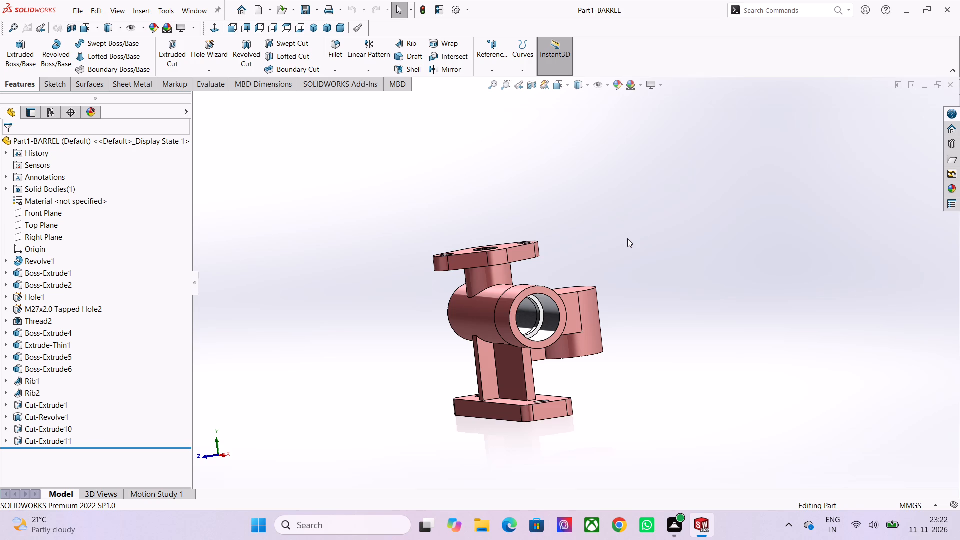
scroll(761, 207, down, 1)
middle_drag(691, 242, 666, 242)
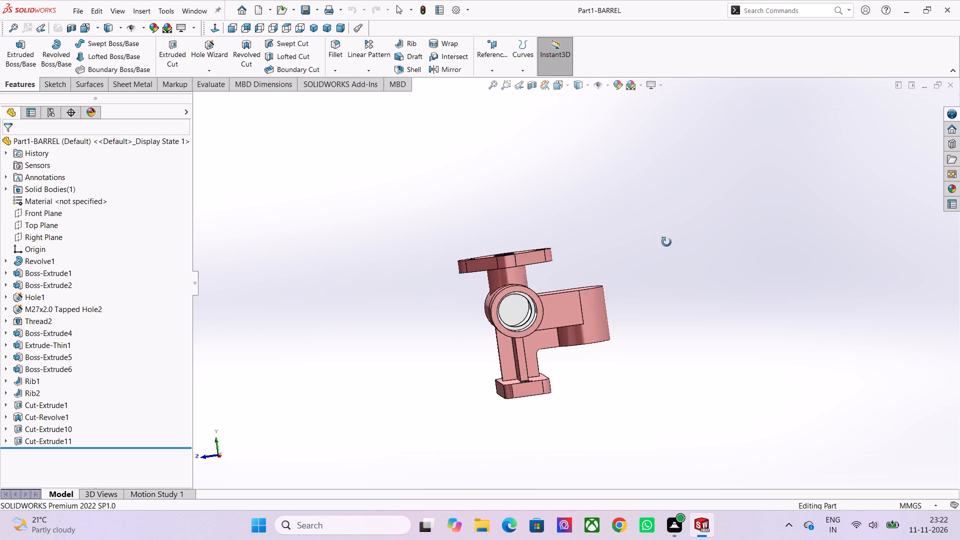
middle_drag(666, 242, 620, 248)
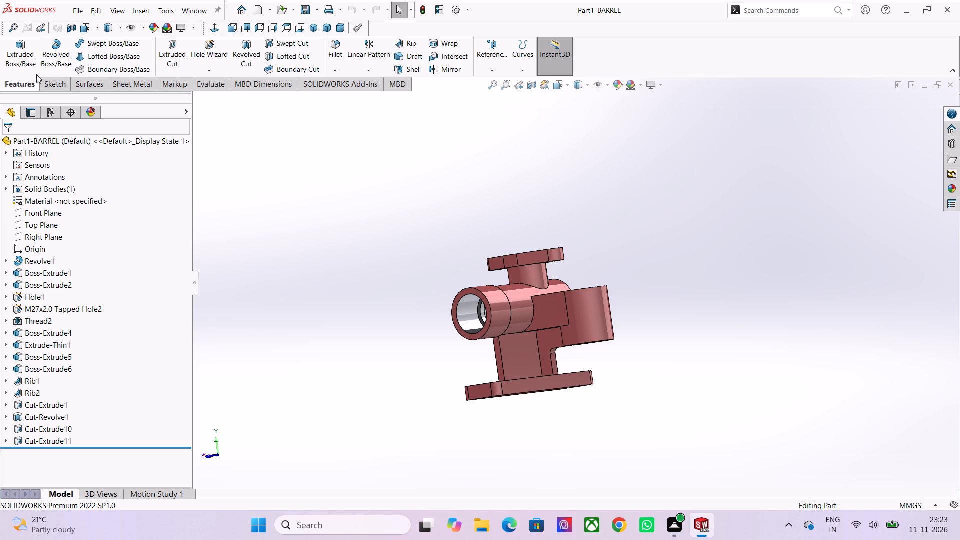
Sketch a corner rectangle about 58 by 34 mm on the Front Plane, over the barrel body below the top flange neck.
click(54, 214)
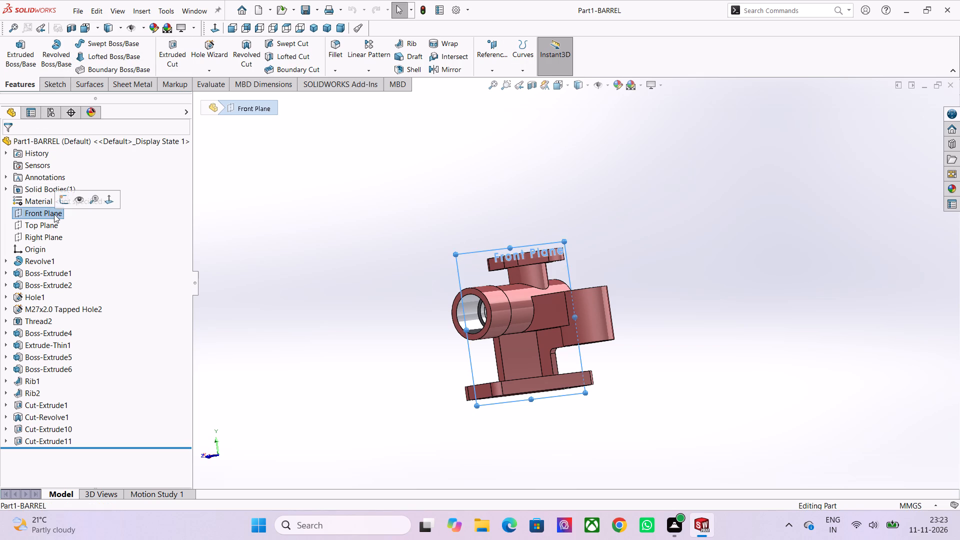
click(59, 203)
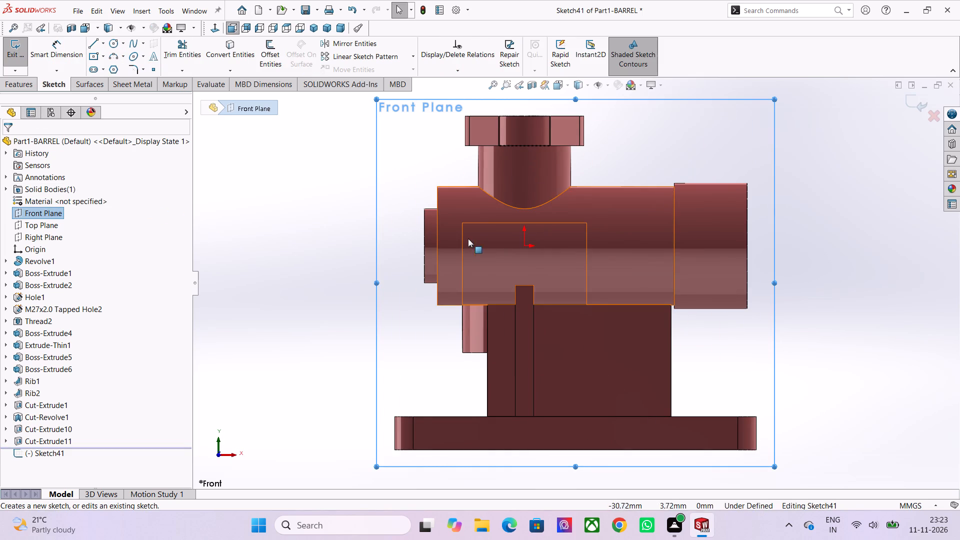
scroll(480, 205, down, 1)
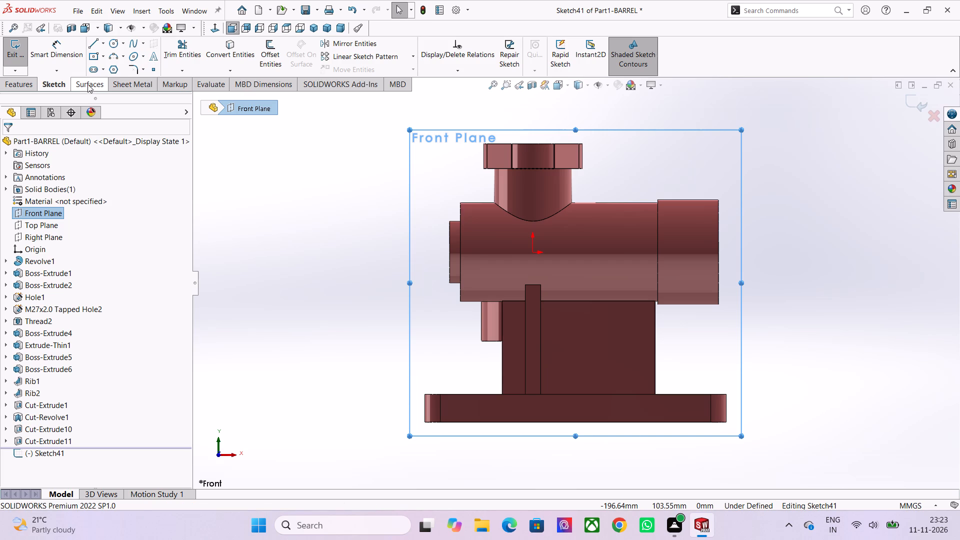
click(105, 58)
click(112, 69)
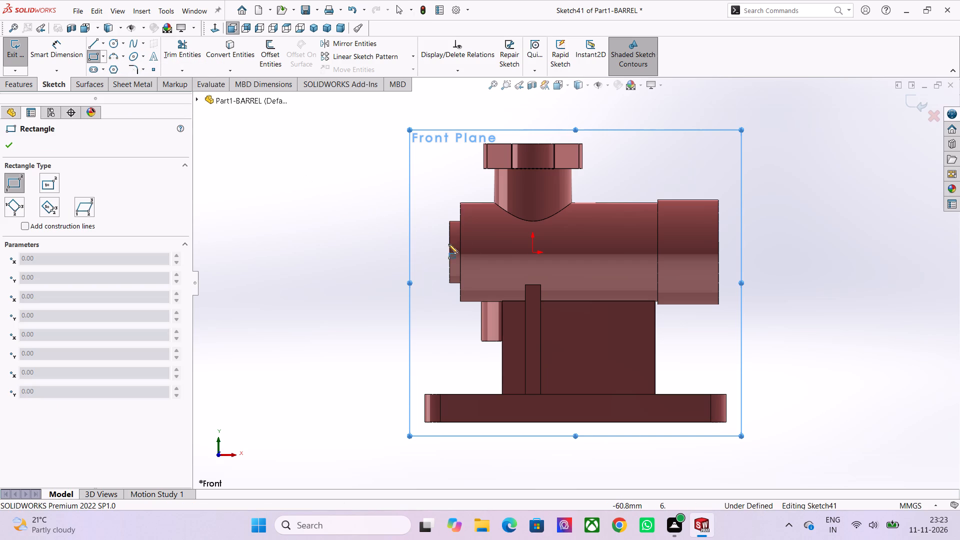
click(483, 237)
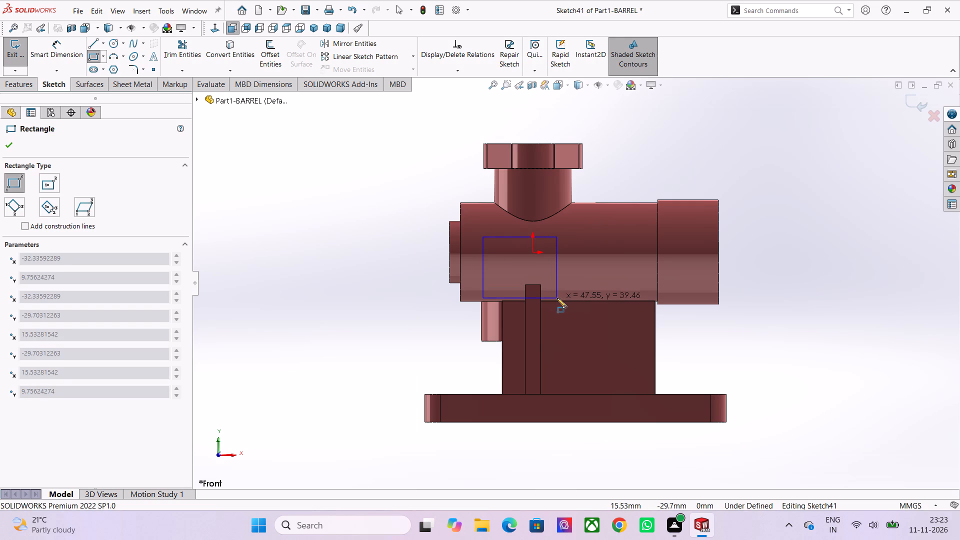
click(572, 289)
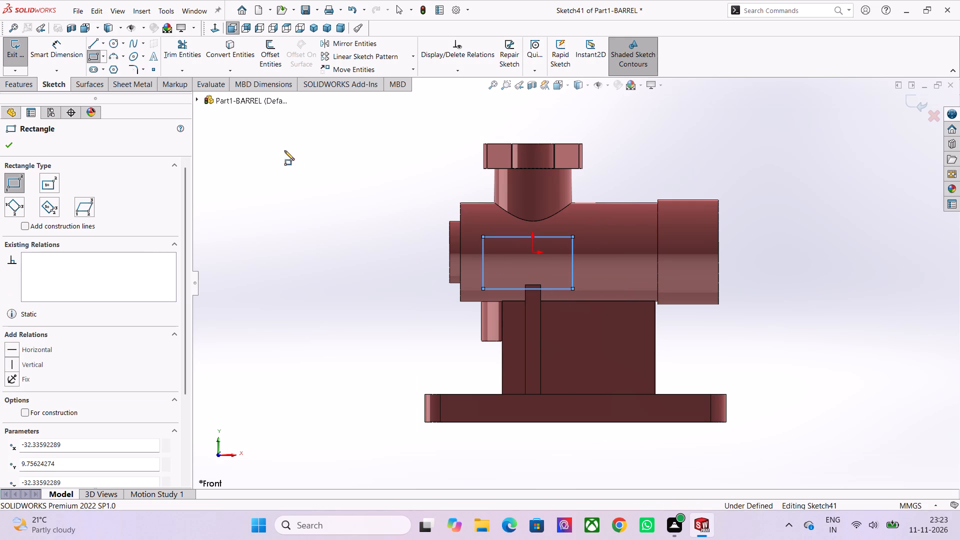
Dimension the rectangle's lower edge at 8 mm from the bottom edge of the barrel's cylindrical body.
click(63, 59)
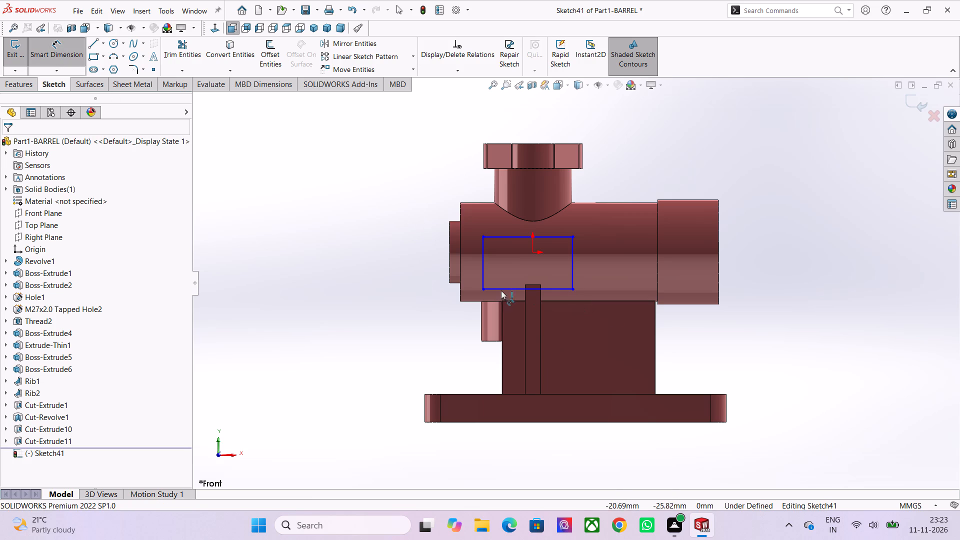
scroll(504, 294, up, 3)
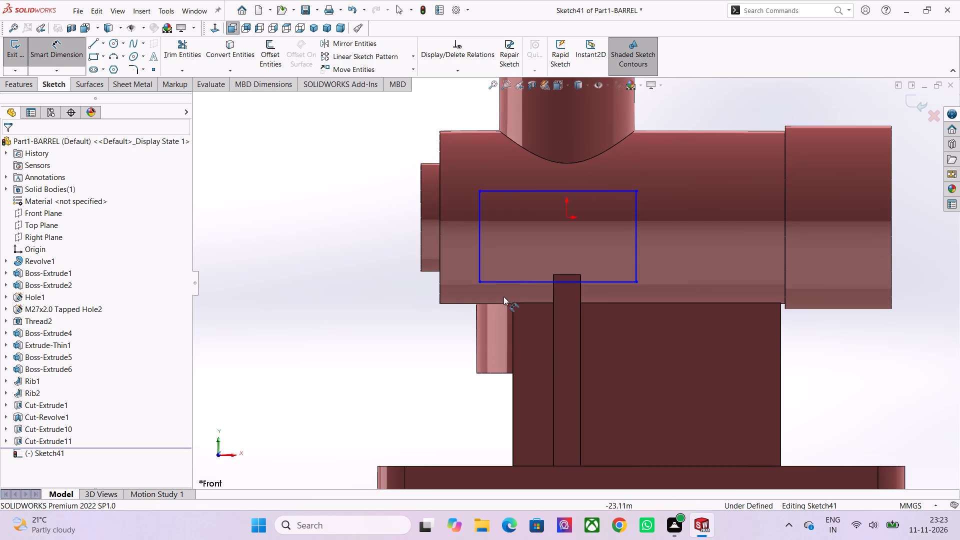
click(496, 283)
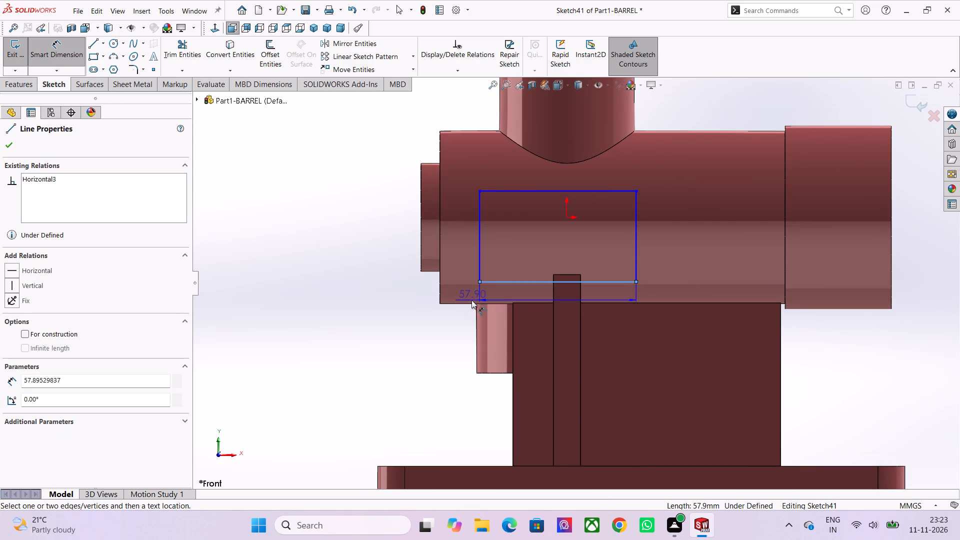
scroll(495, 301, up, 2)
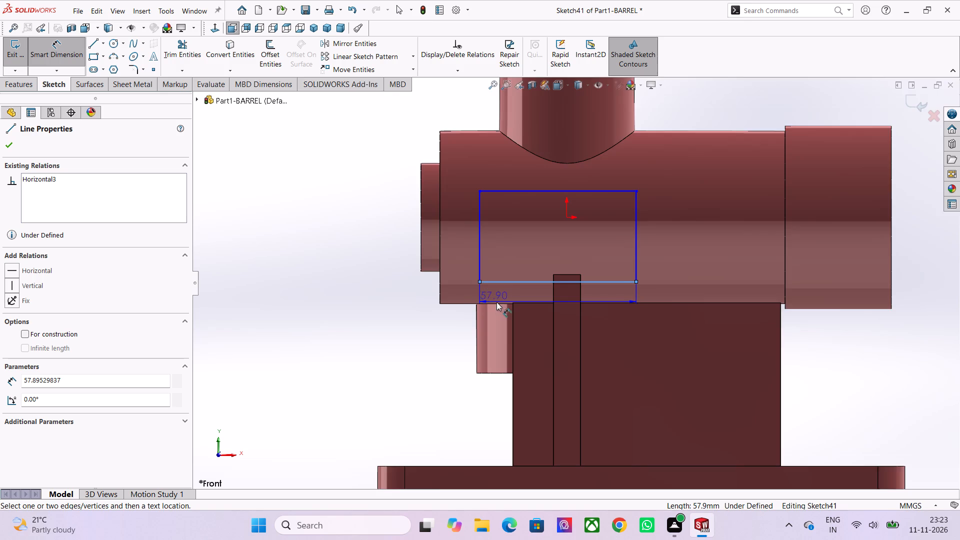
scroll(496, 302, up, 1)
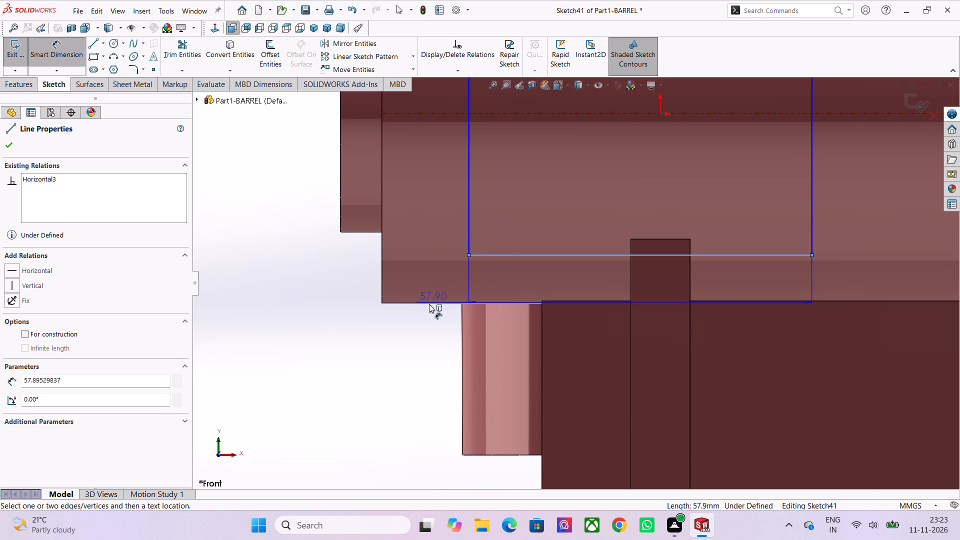
click(412, 304)
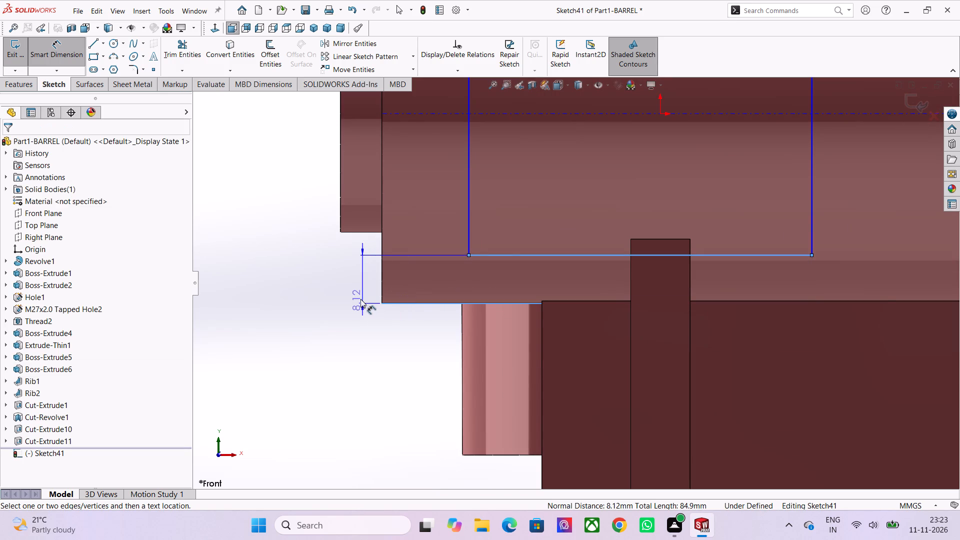
click(340, 297)
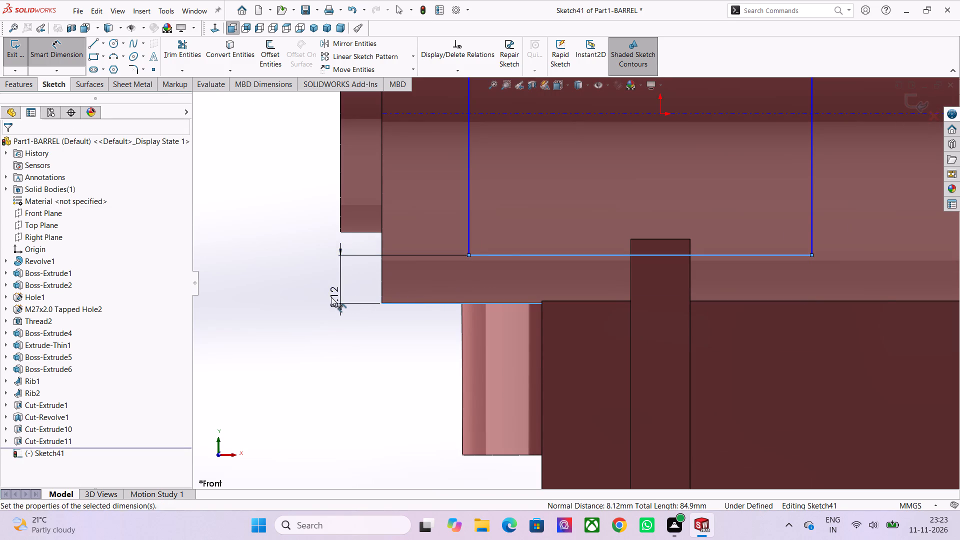
key(8)
key(Return)
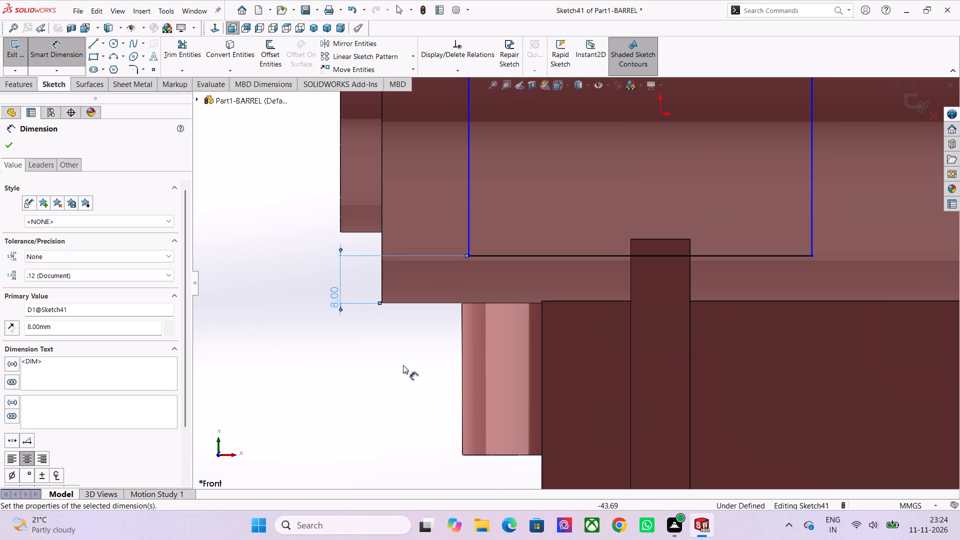
Dimension the rectangle 42 mm wide and 28 mm high.
click(601, 256)
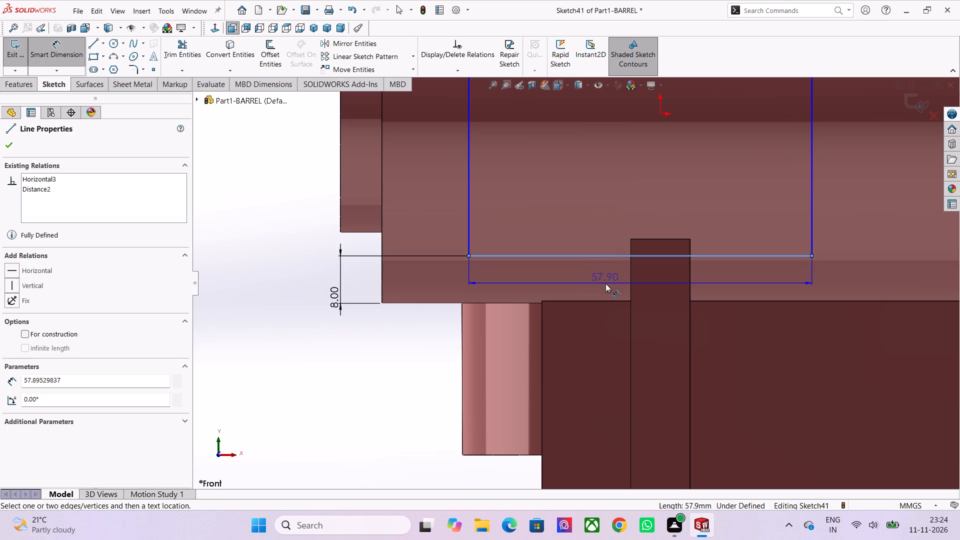
click(605, 283)
text(42)
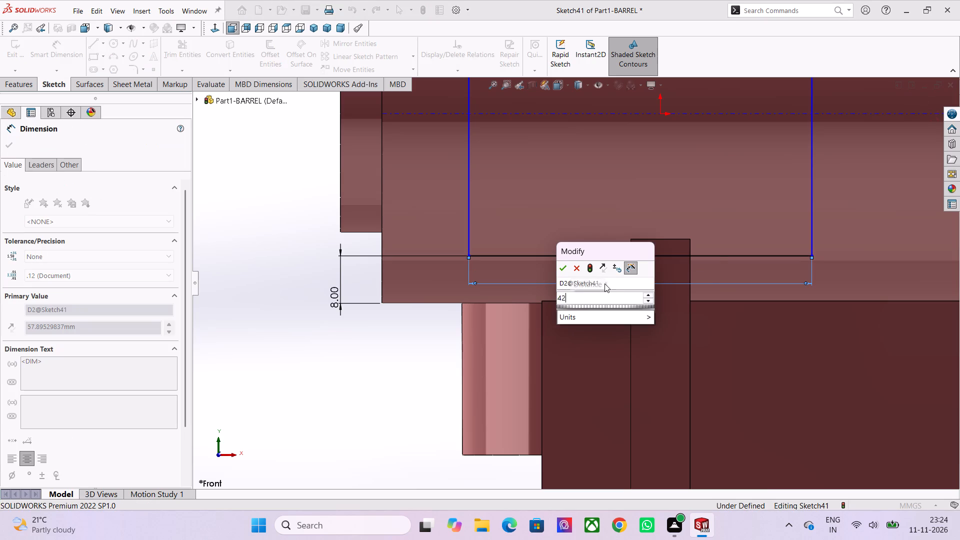
key(Return)
scroll(604, 283, up, 1)
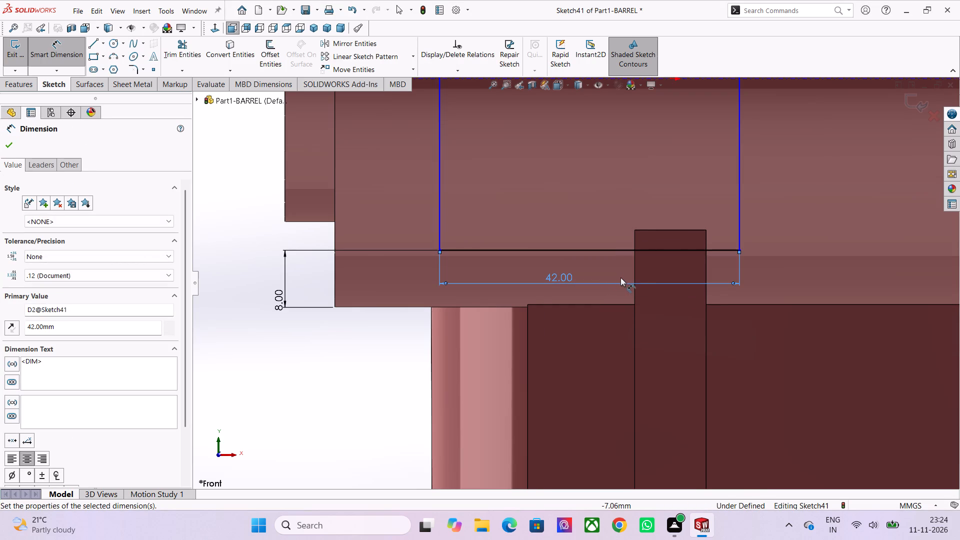
scroll(724, 195, down, 2)
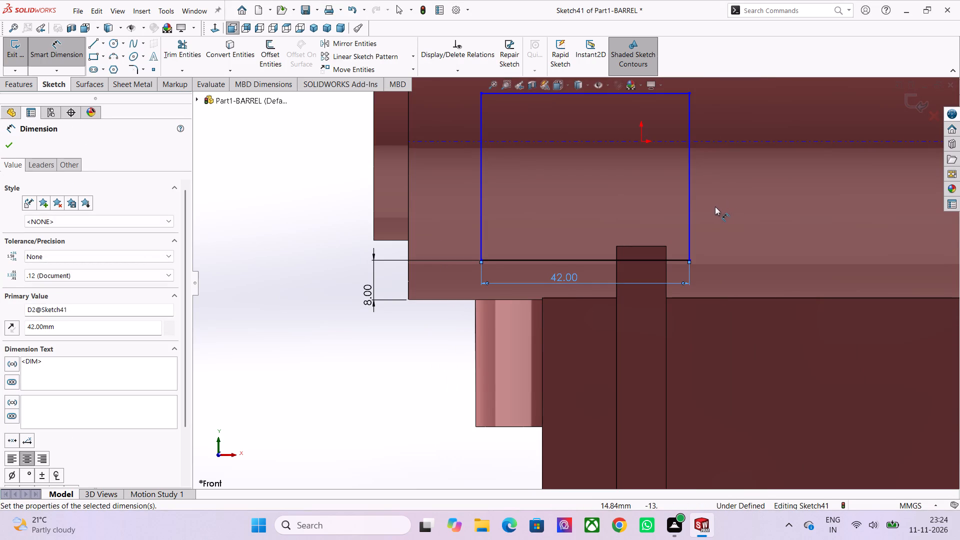
click(691, 194)
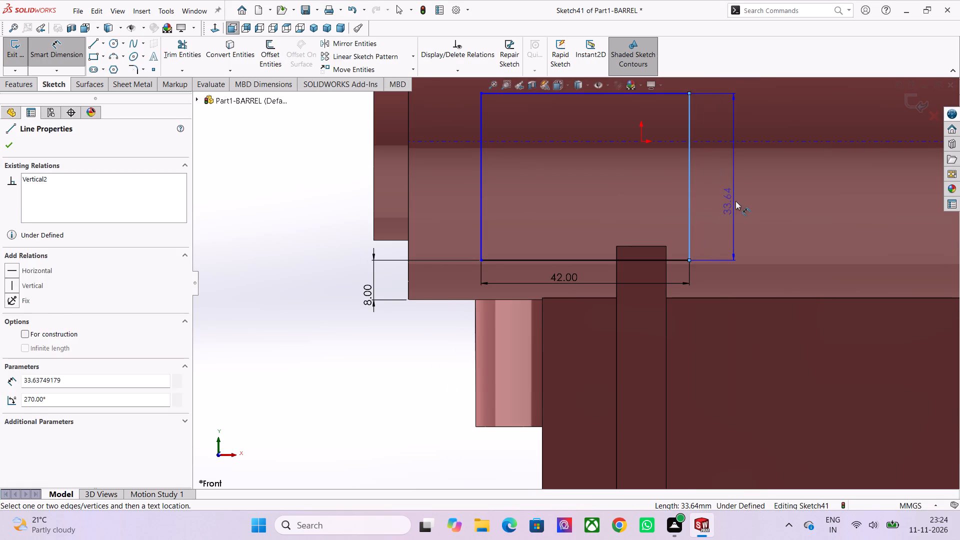
click(735, 201)
text(28)
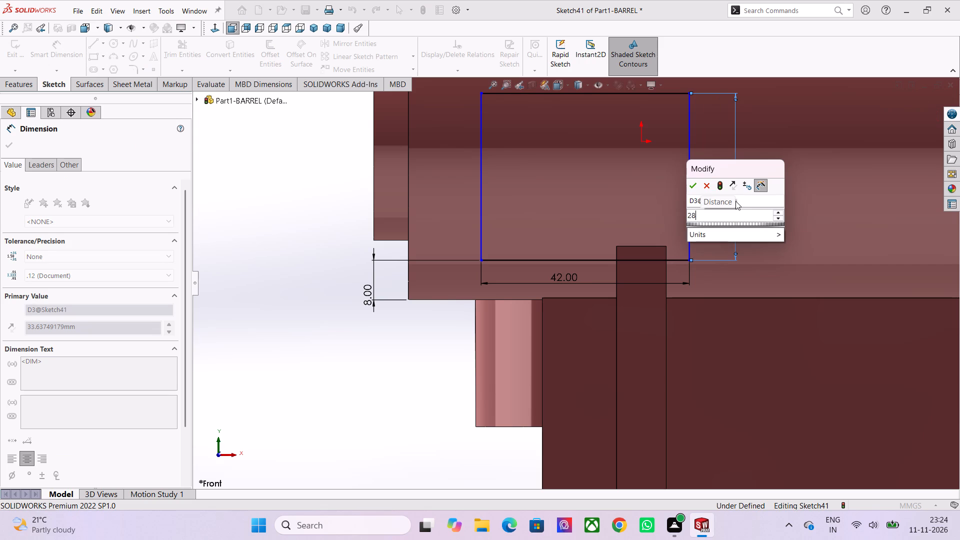
key(Return)
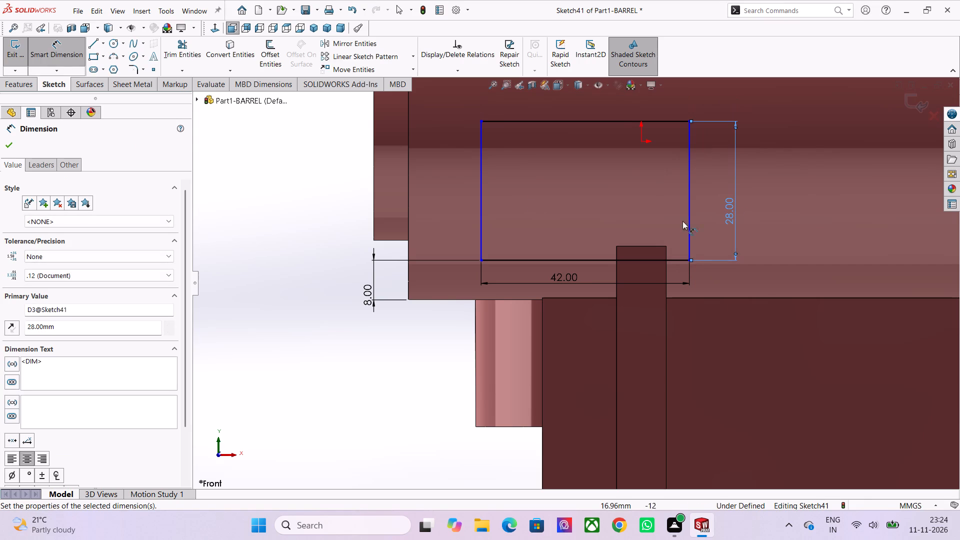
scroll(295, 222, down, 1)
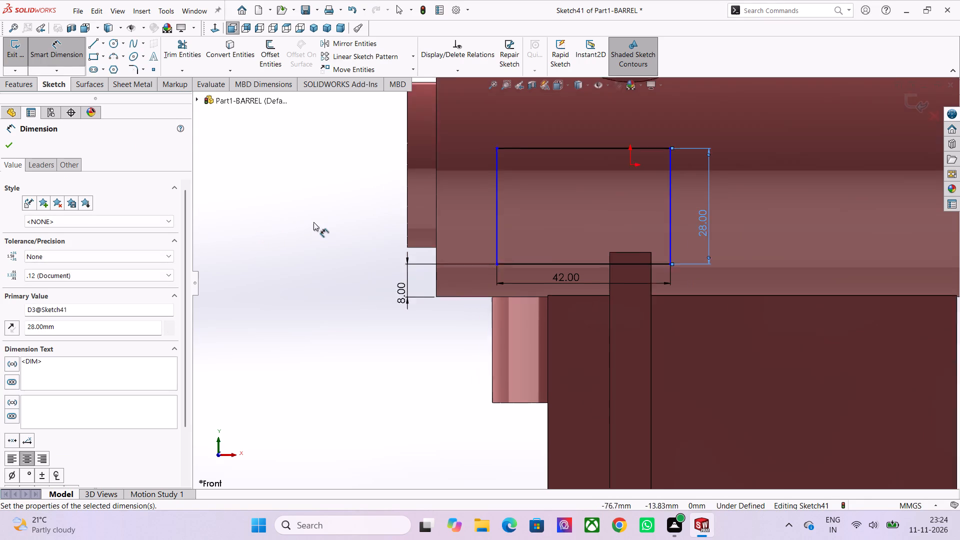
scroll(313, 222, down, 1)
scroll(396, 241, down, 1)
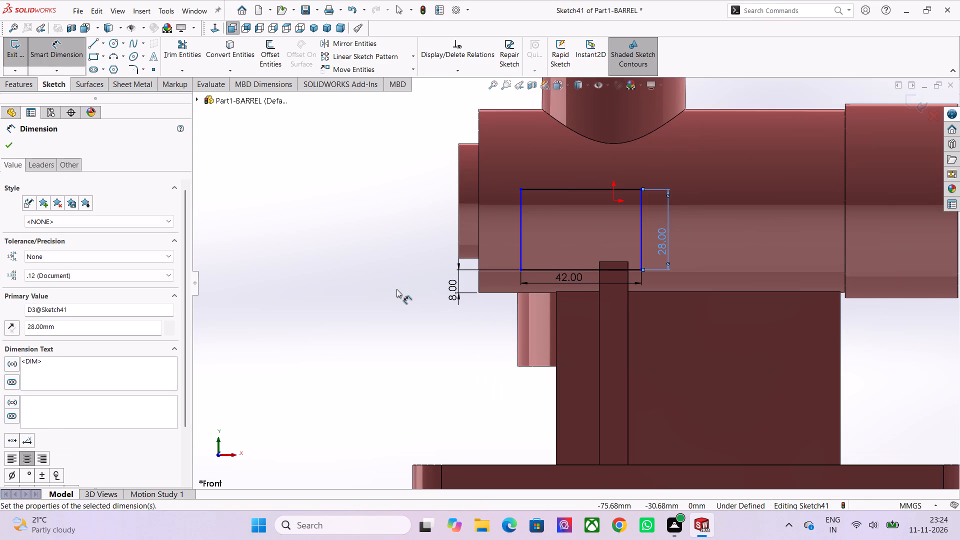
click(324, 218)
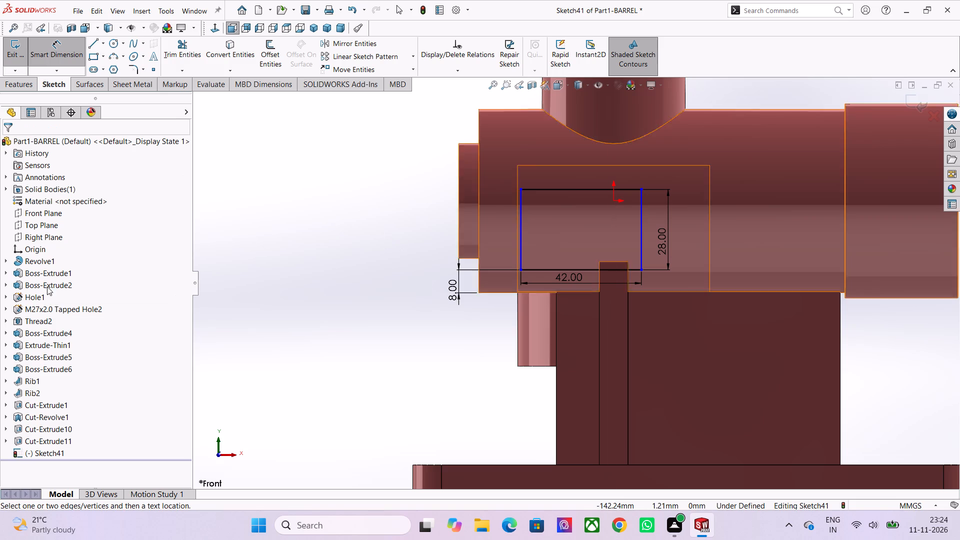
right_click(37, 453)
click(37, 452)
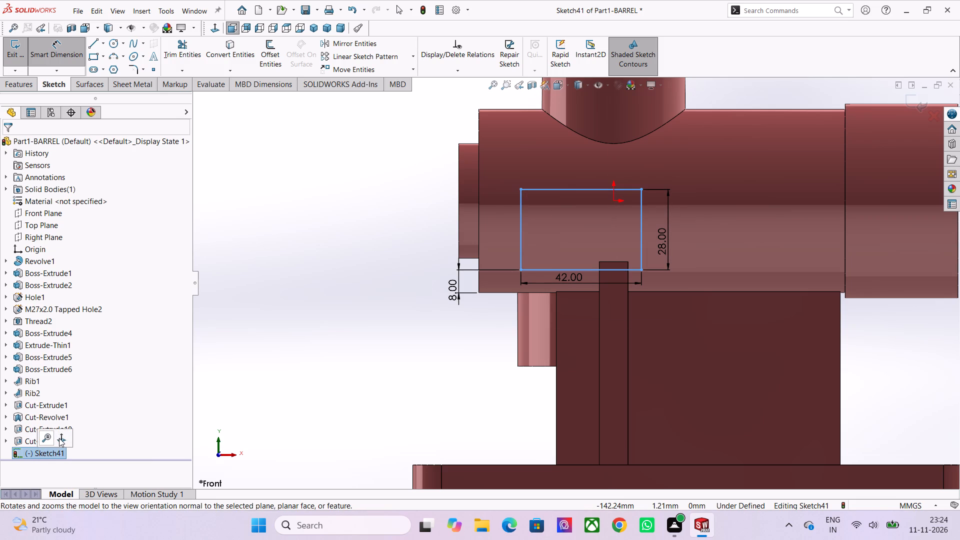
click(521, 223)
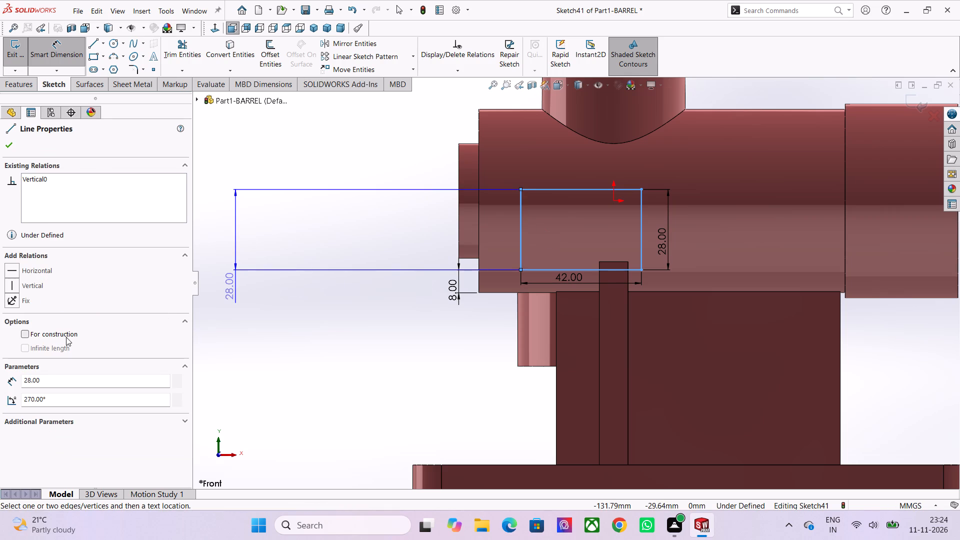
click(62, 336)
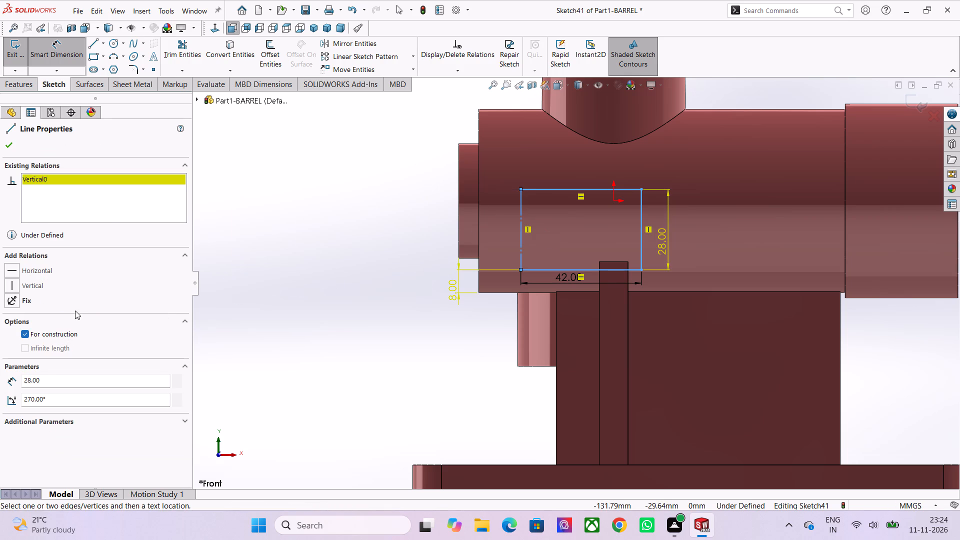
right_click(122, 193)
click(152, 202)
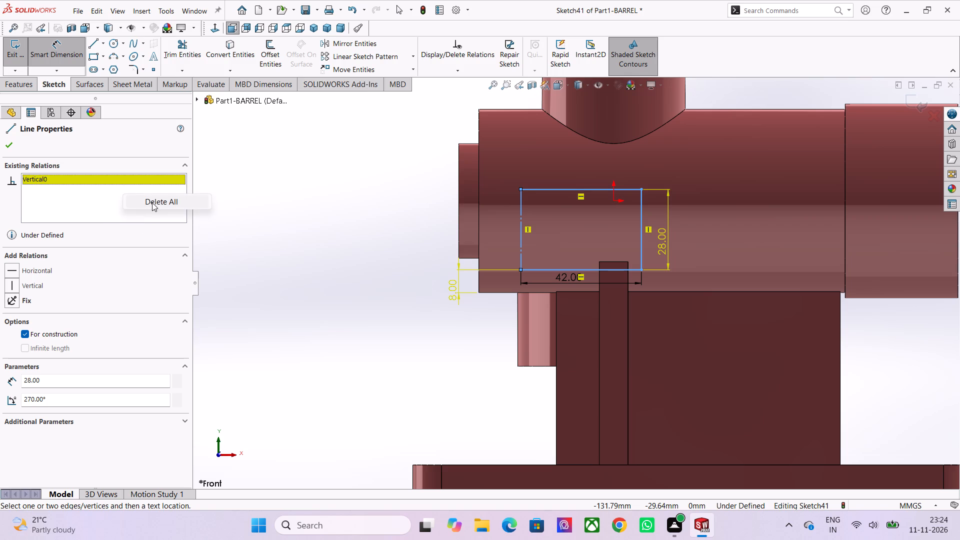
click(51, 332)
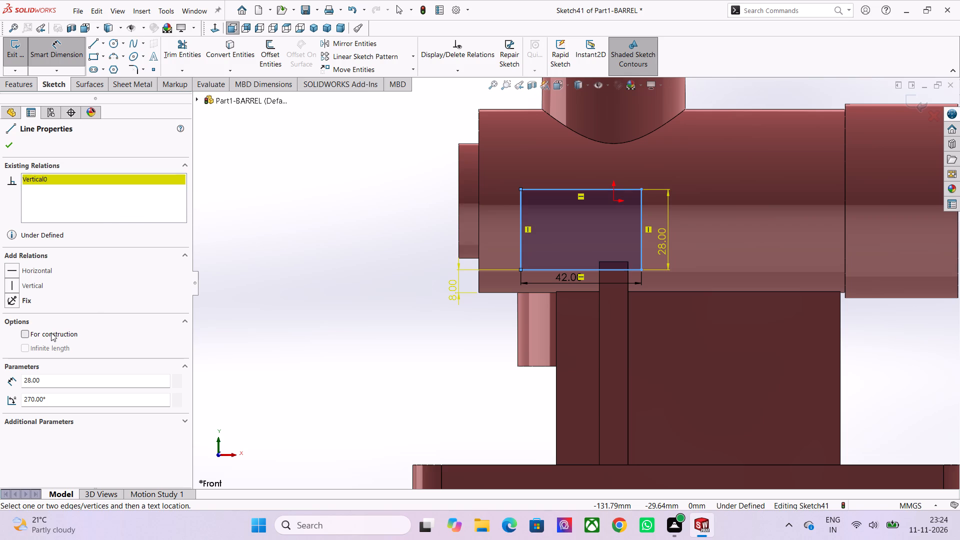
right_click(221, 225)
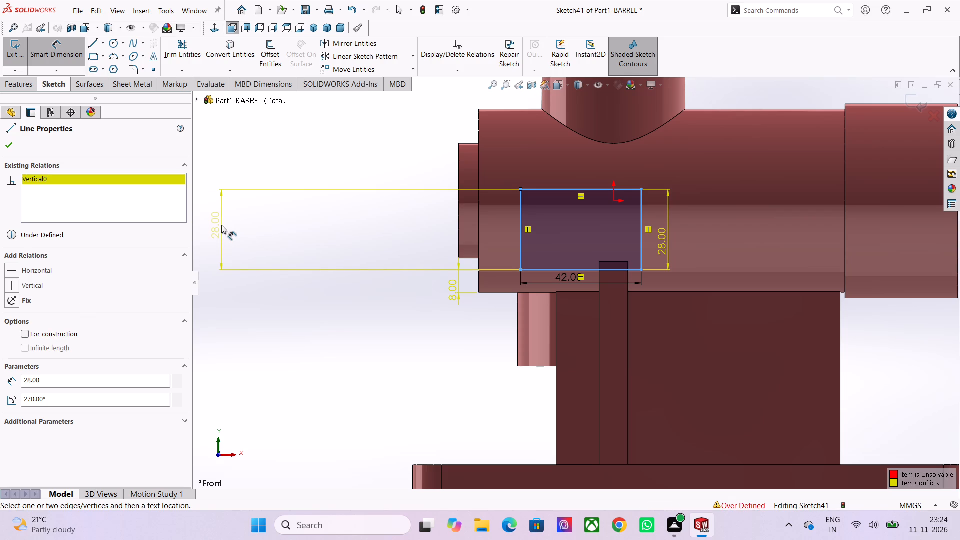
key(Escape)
Undo the corner rectangle on the barrel body together with its height, width and offset dimensions.
key(ctrl+z)
key(ctrl+z)
key(ctrl+z)
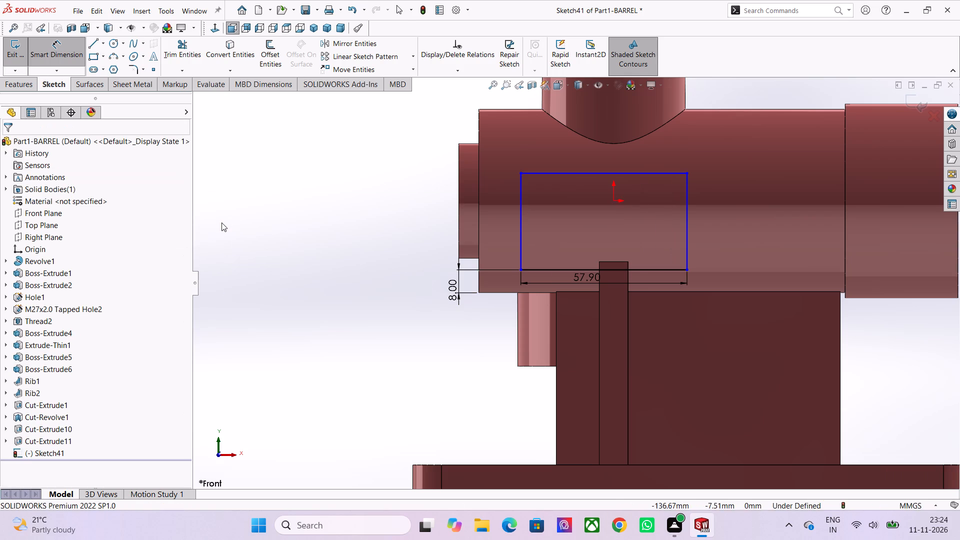
key(ctrl+z)
key(ctrl+z)
key(ctrl+z)
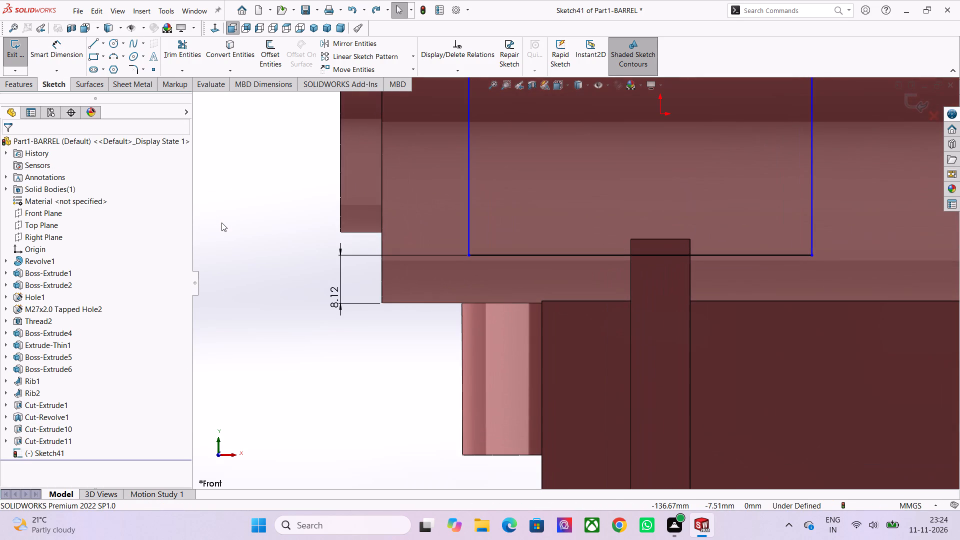
key(ctrl+z)
key(ctrl+z)
Sketch a corner rectangle about 46 by 32 mm over the barrel body, with construction lines added from its corners.
ctrl+scroll(508, 205, down, 3)
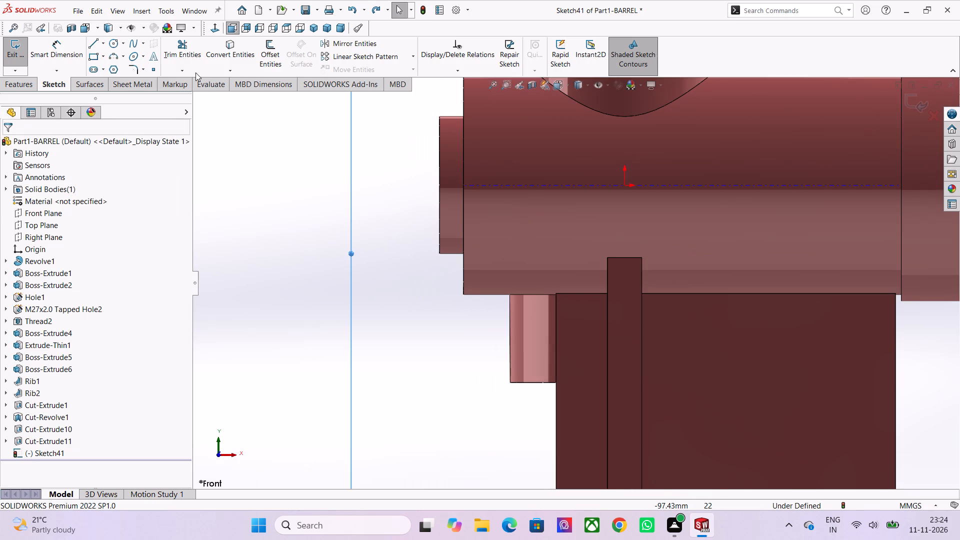
click(97, 55)
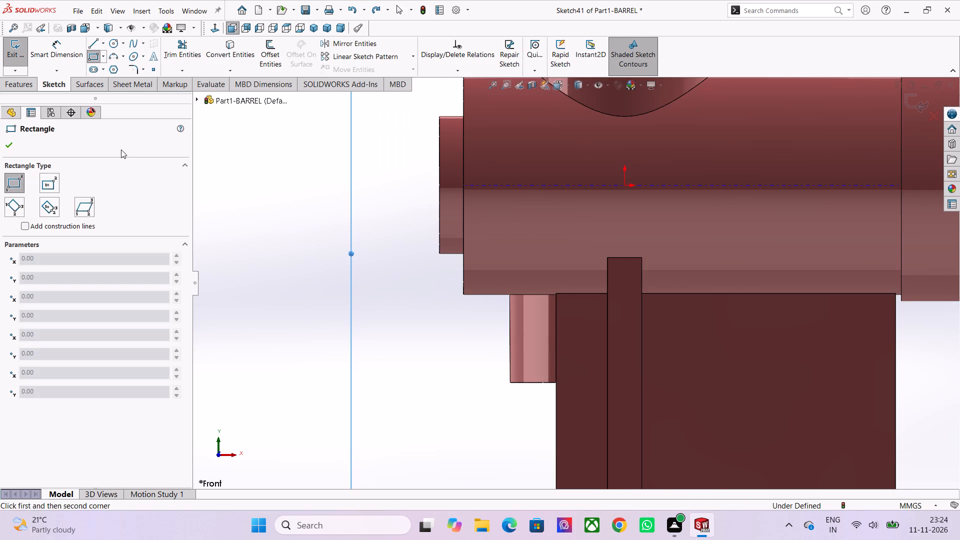
click(74, 224)
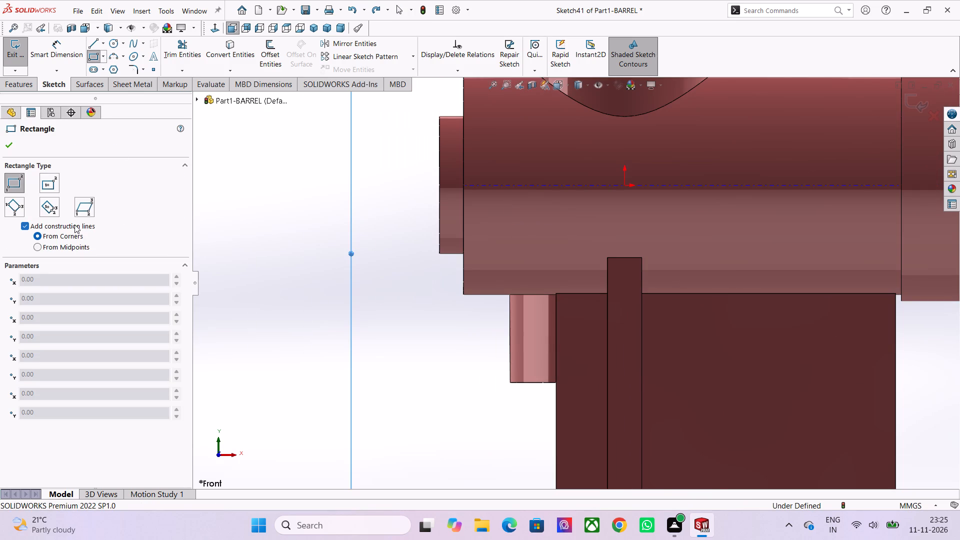
click(541, 162)
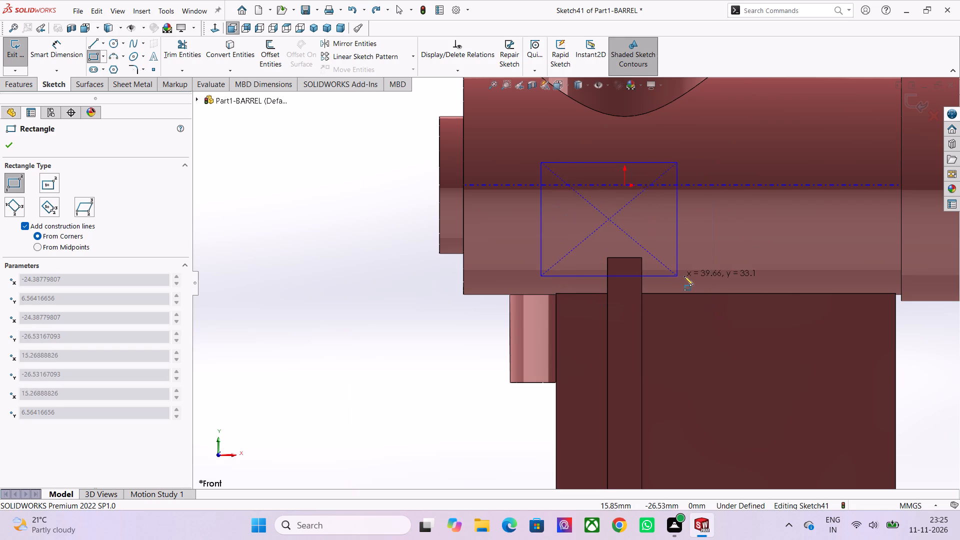
click(699, 272)
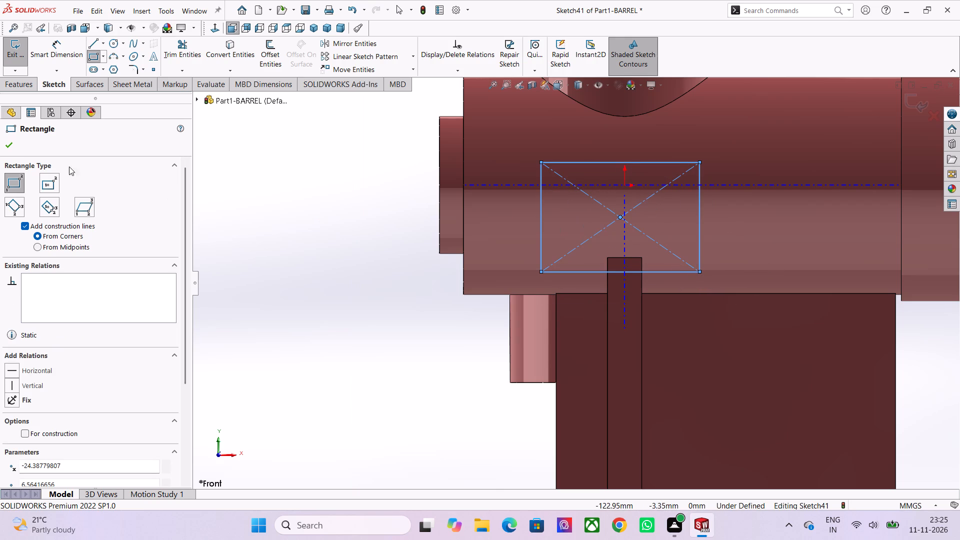
Dimension the rectangle's lower edge at 8 mm from the bottom edge of the barrel's cylindrical body.
click(54, 49)
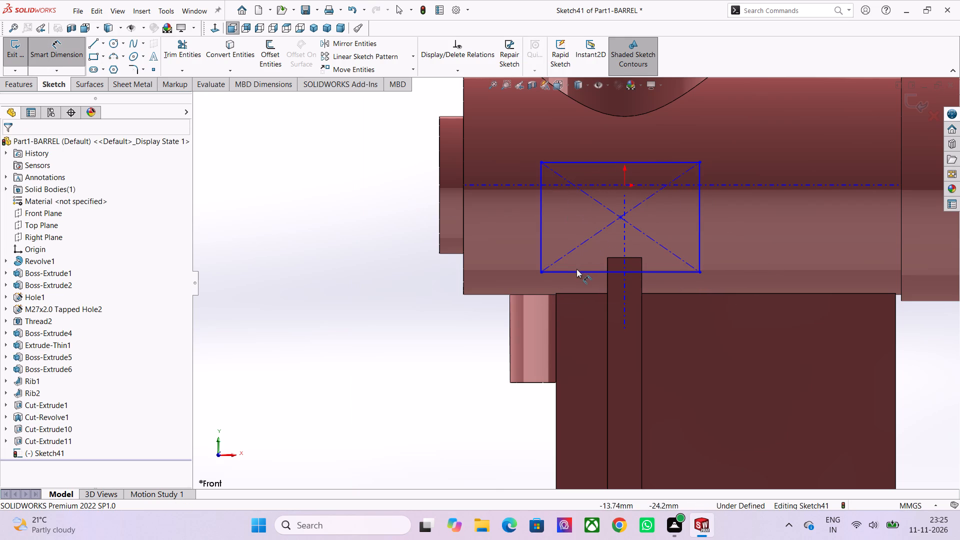
click(573, 270)
scroll(574, 308, up, 3)
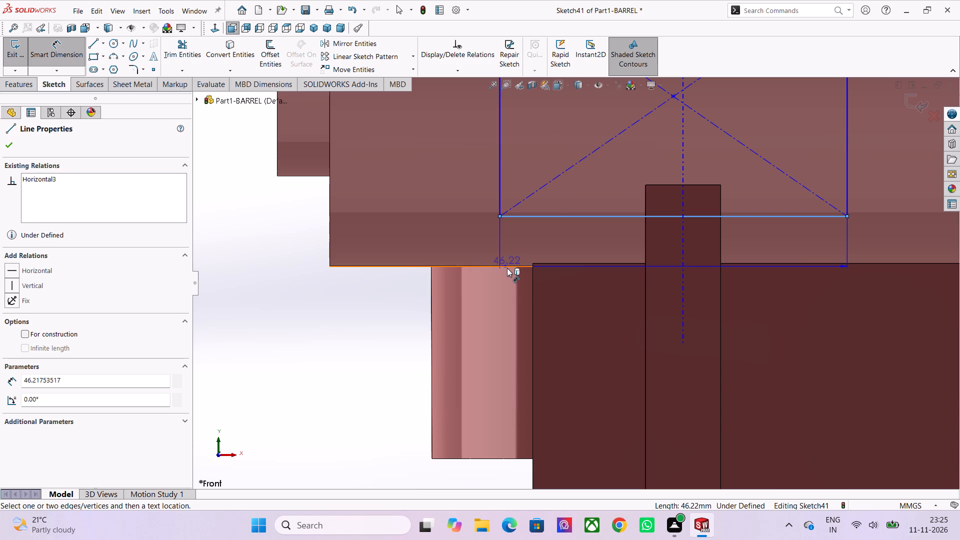
click(506, 267)
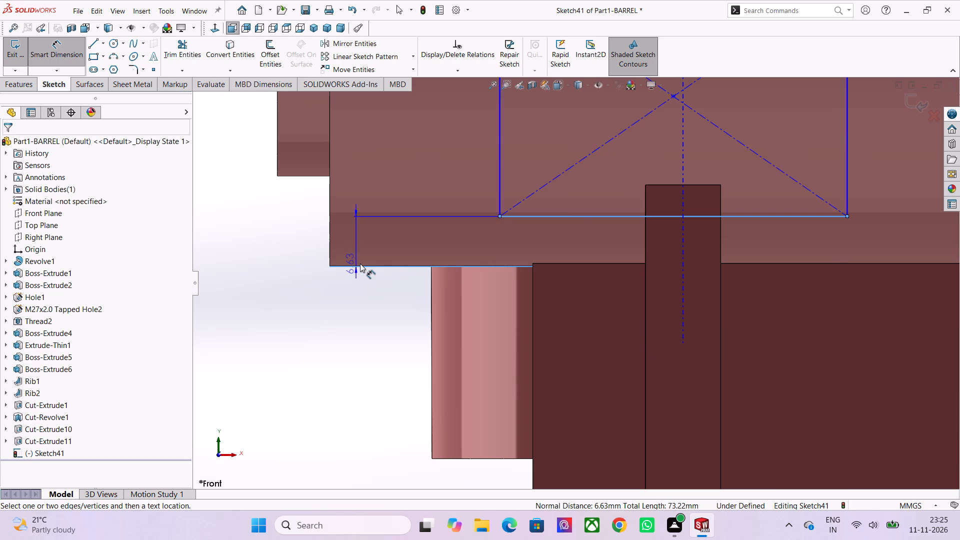
click(360, 263)
key(8)
key(Return)
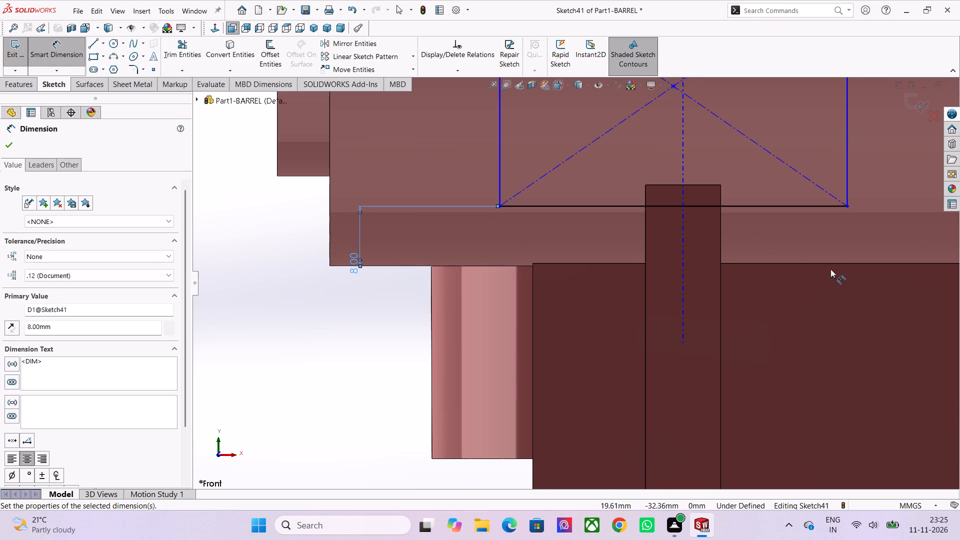
Dimension the rectangle 28 mm high and 42 mm wide.
scroll(873, 215, down, 2)
scroll(783, 140, down, 2)
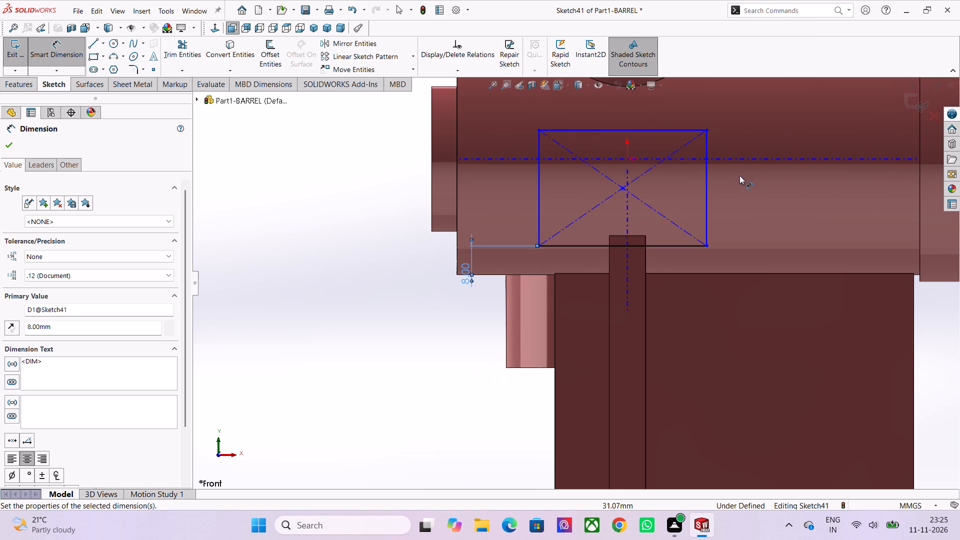
click(707, 182)
click(755, 186)
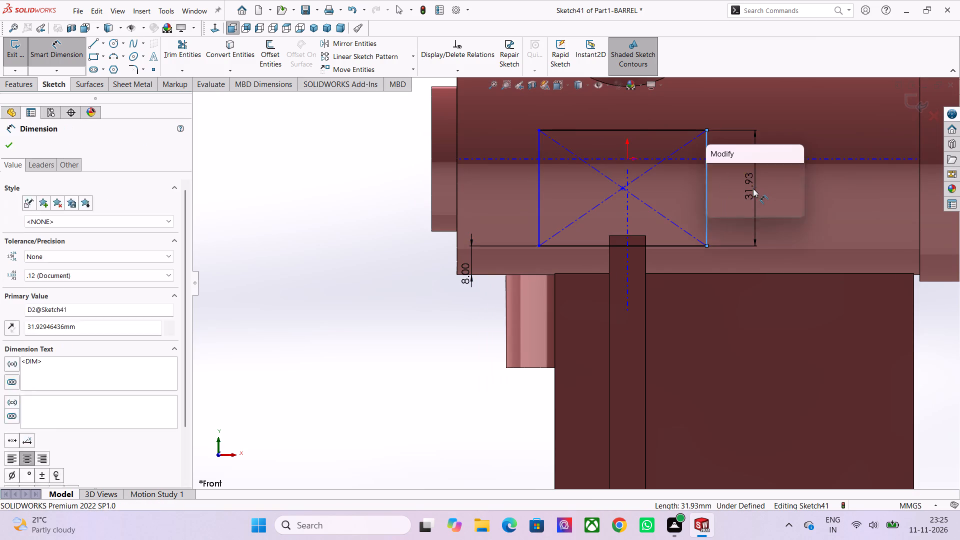
text(28)
key(Return)
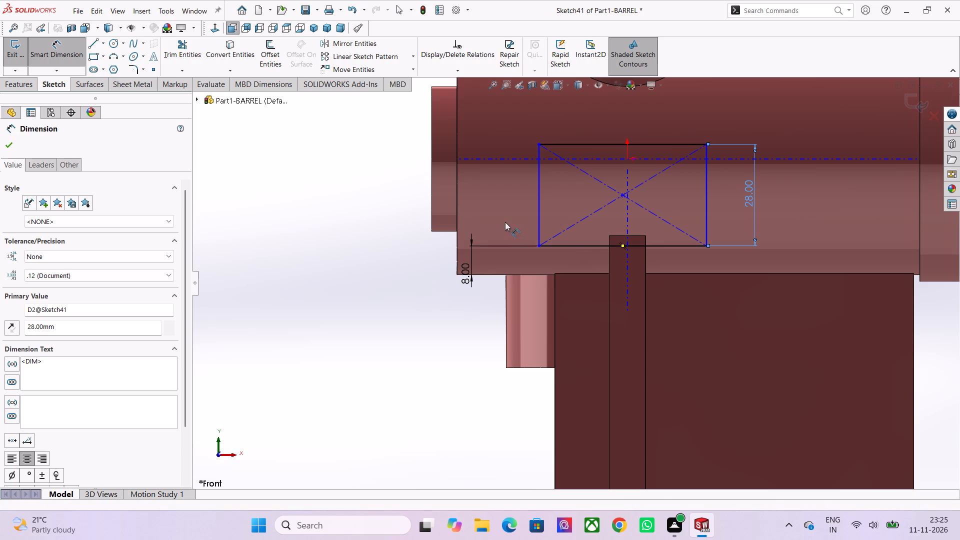
click(643, 244)
click(643, 264)
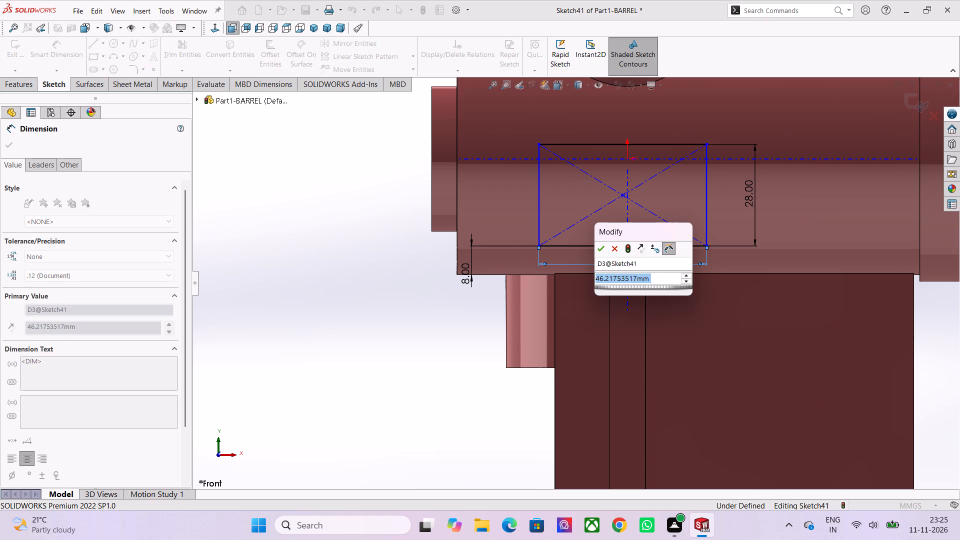
text(42)
key(Return)
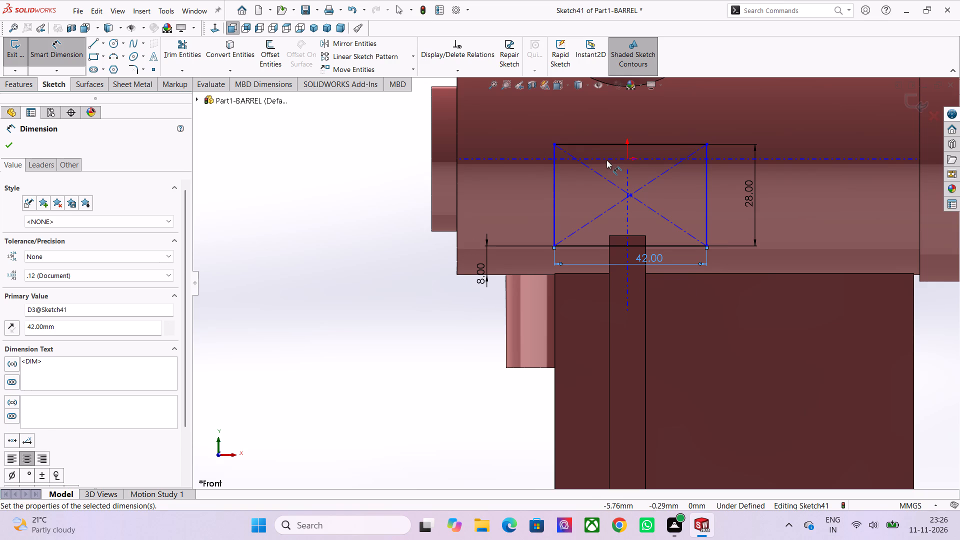
key(Escape)
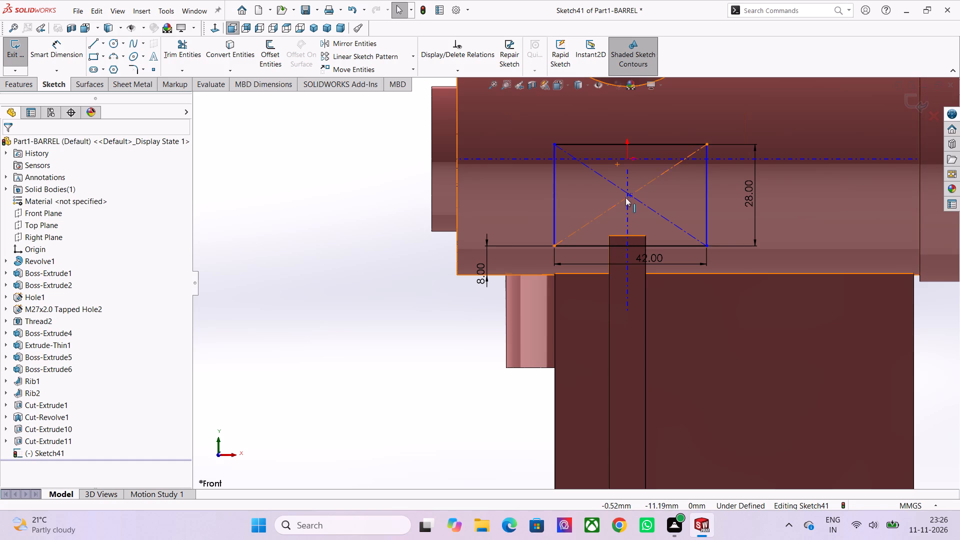
Add a Vertical relation between the rectangle's centre point and the origin.
ctrl+click(629, 196)
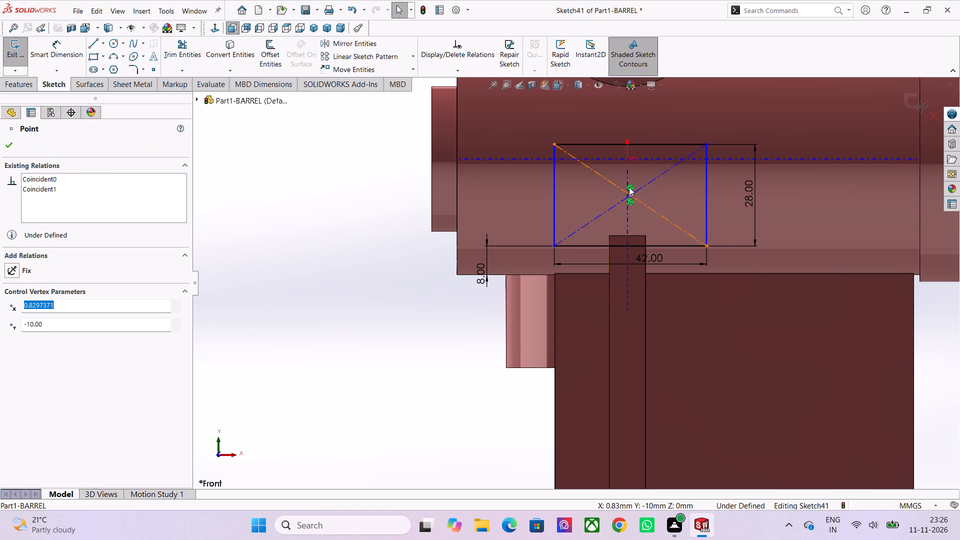
ctrl+click(625, 158)
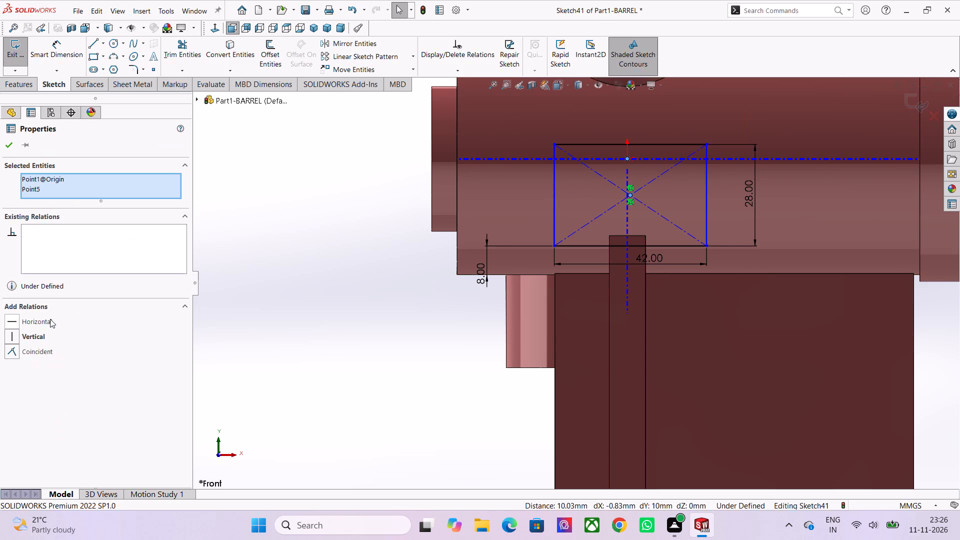
click(33, 335)
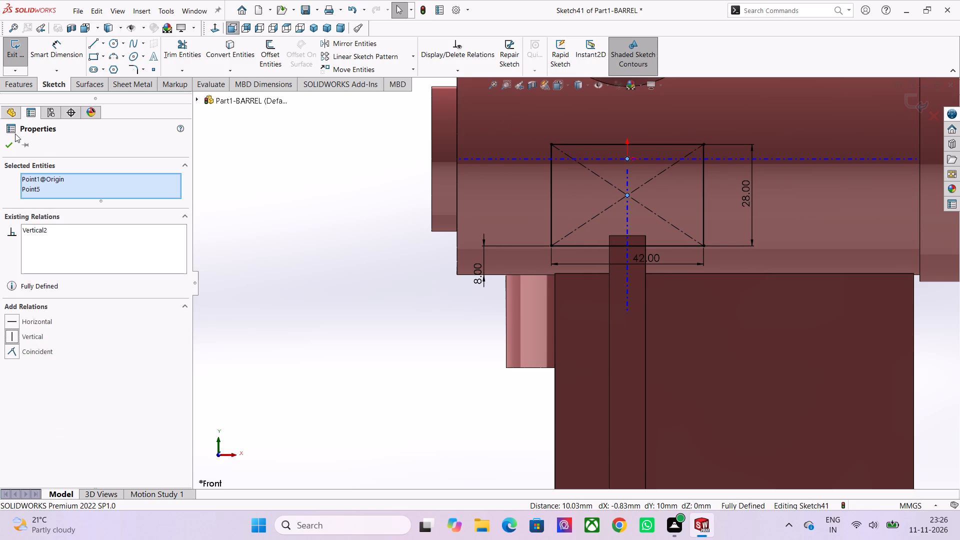
click(7, 147)
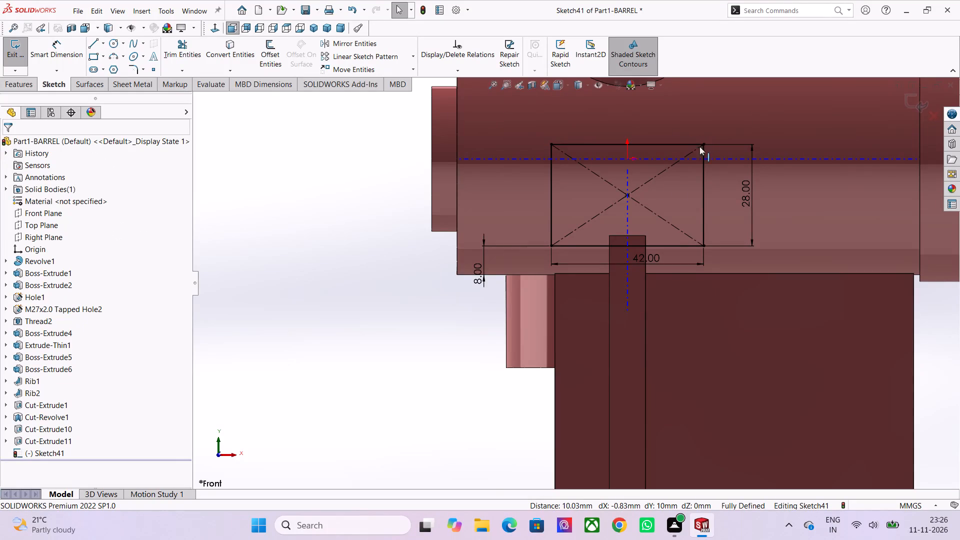
Fillet all four corners of the 42 by 28 mm rectangle with a 2 mm radius.
scroll(640, 205, down, 1)
scroll(638, 208, up, 3)
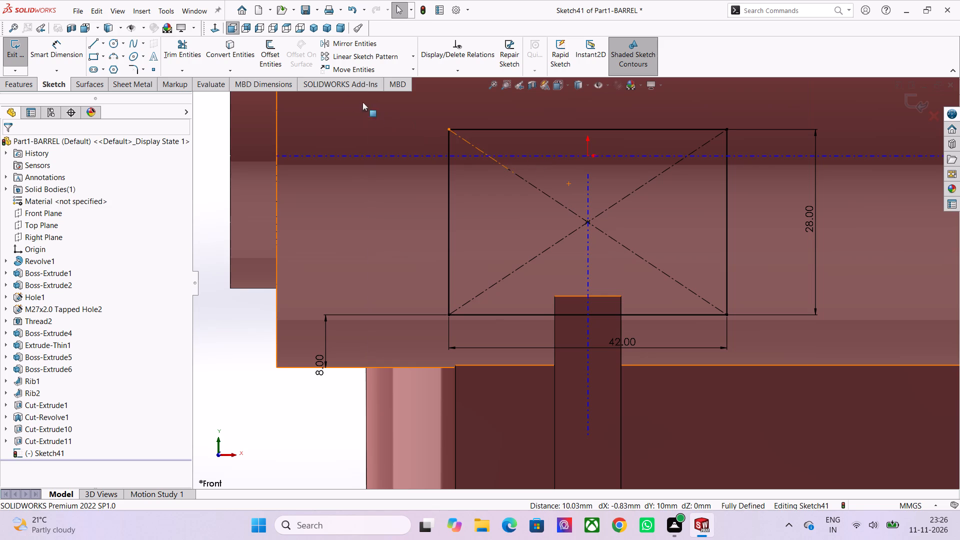
click(135, 71)
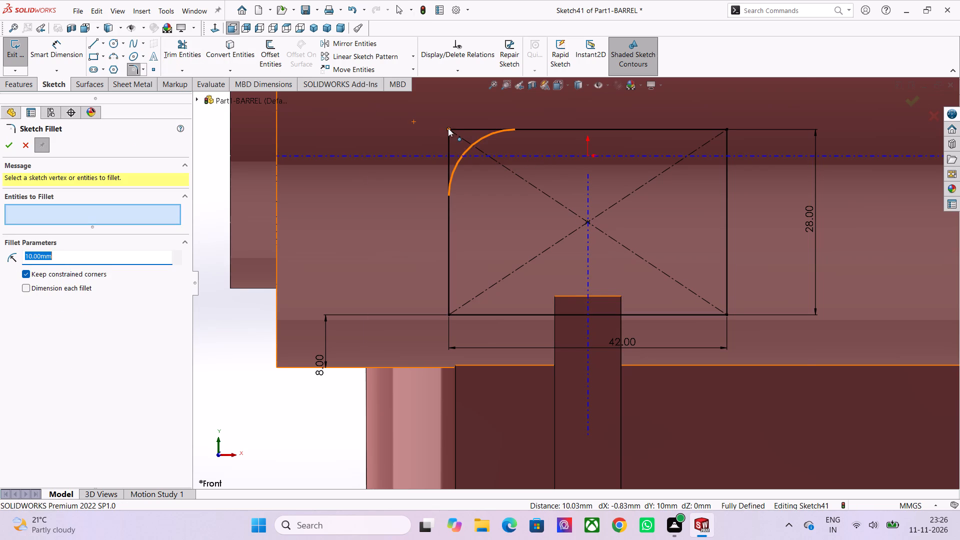
click(448, 128)
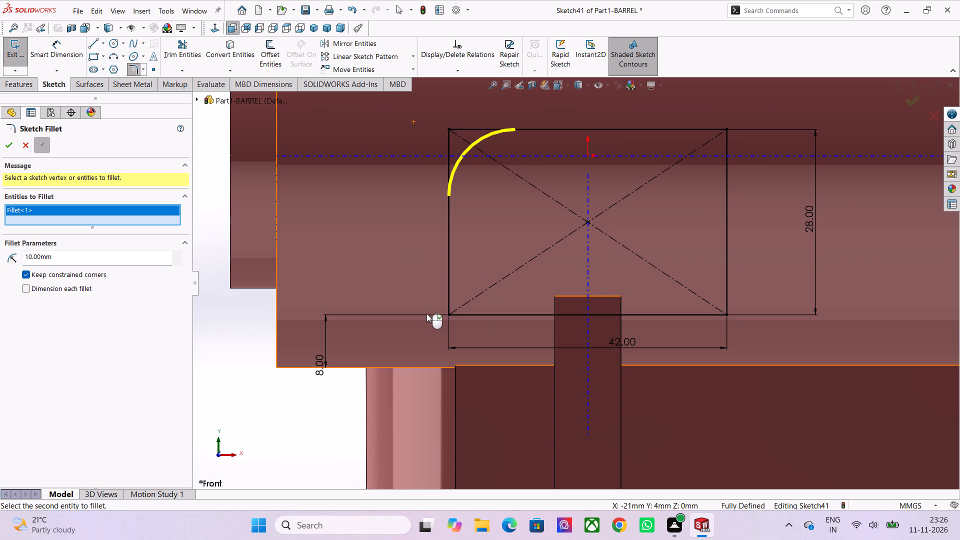
double_click(143, 256)
key(2)
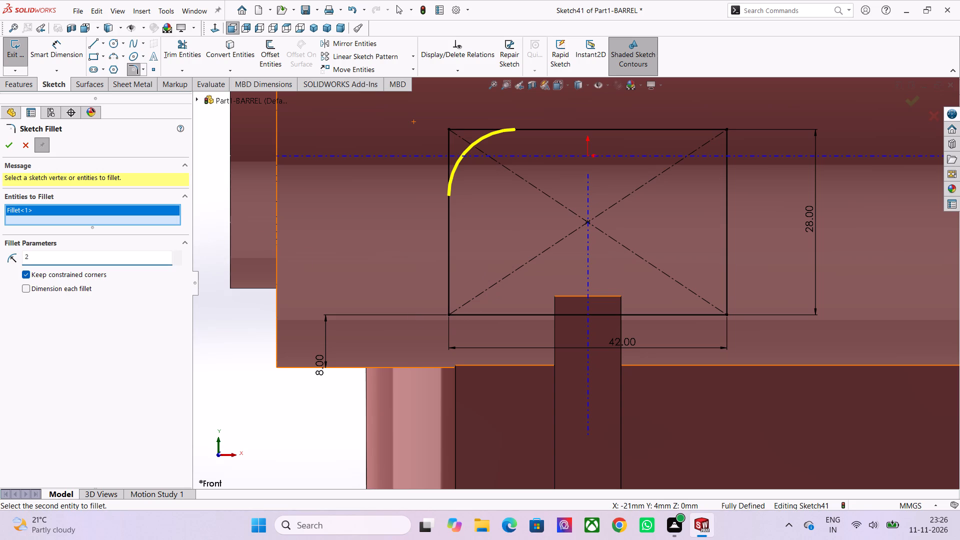
key(Return)
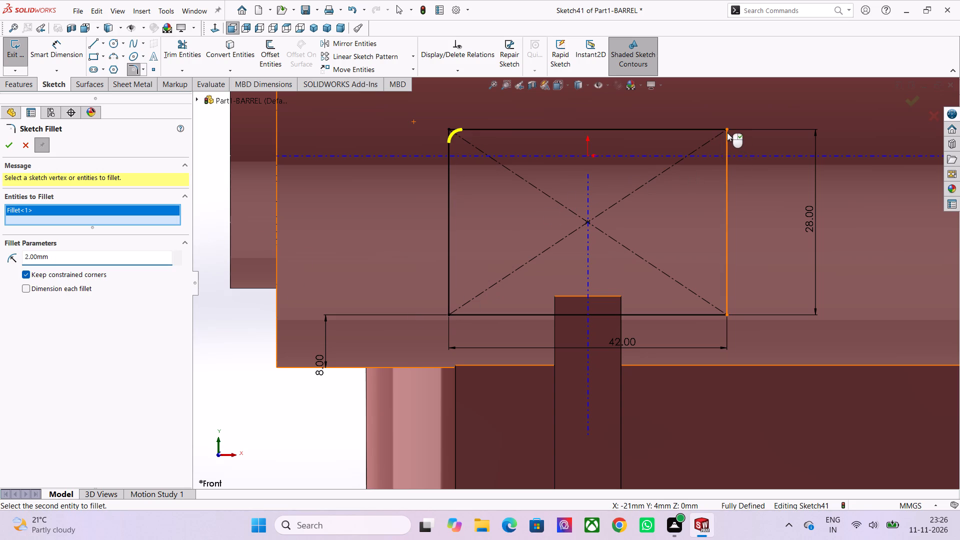
click(726, 130)
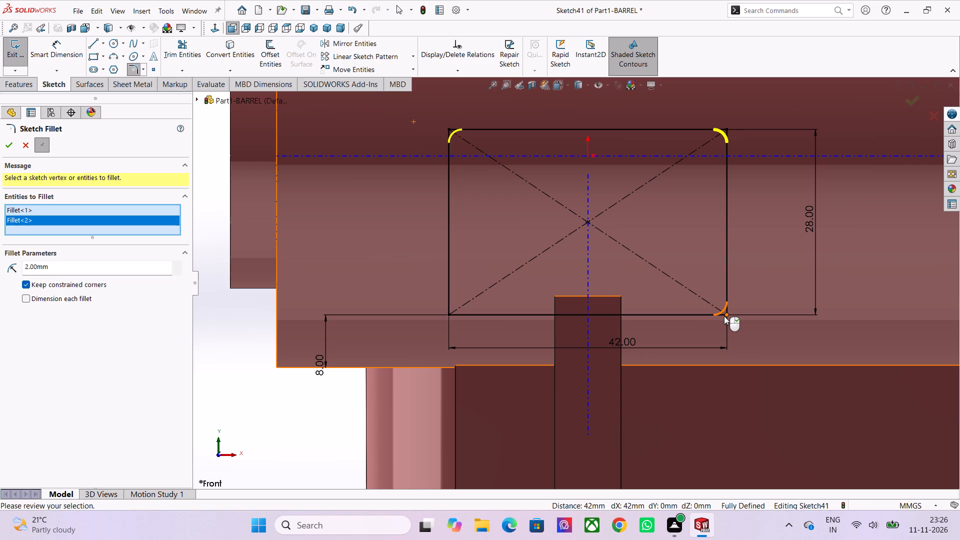
click(724, 316)
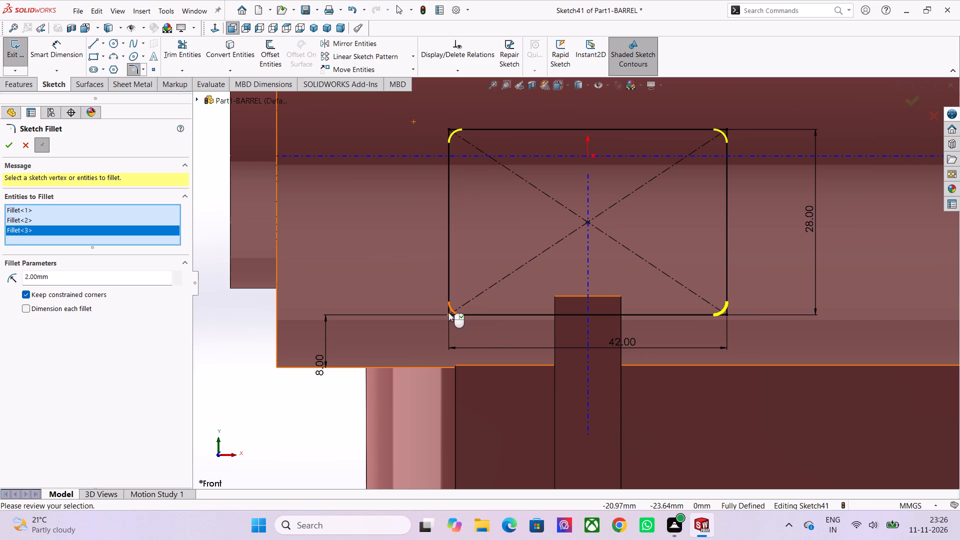
click(448, 312)
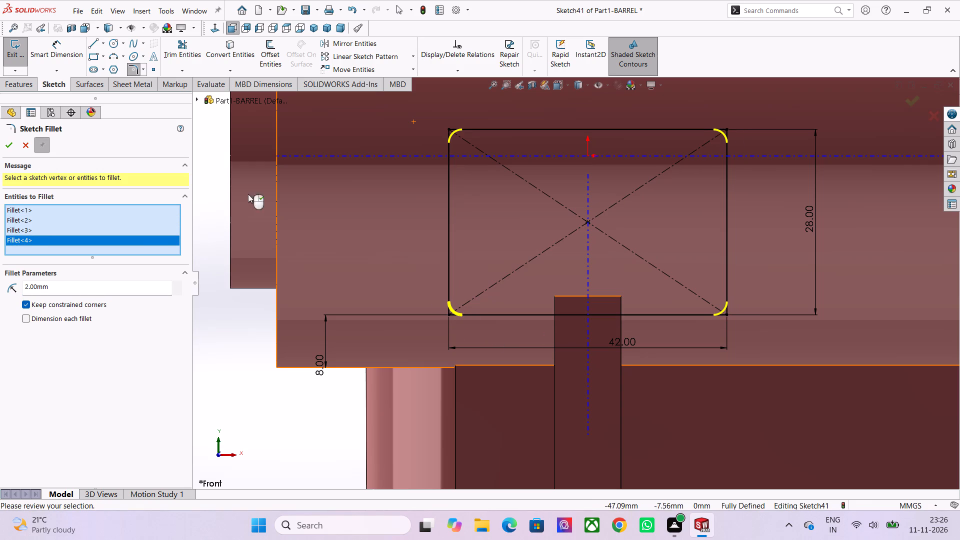
click(13, 148)
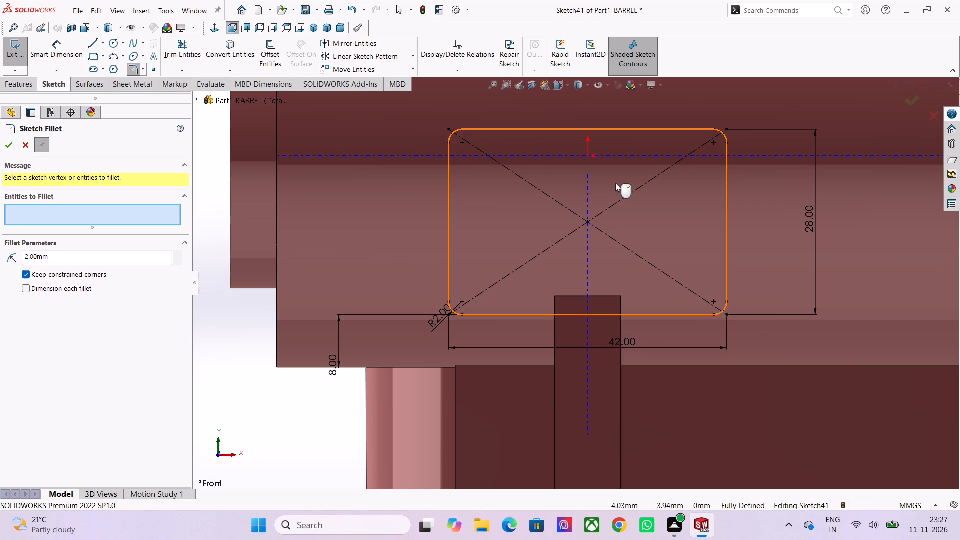
scroll(616, 185, down, 1)
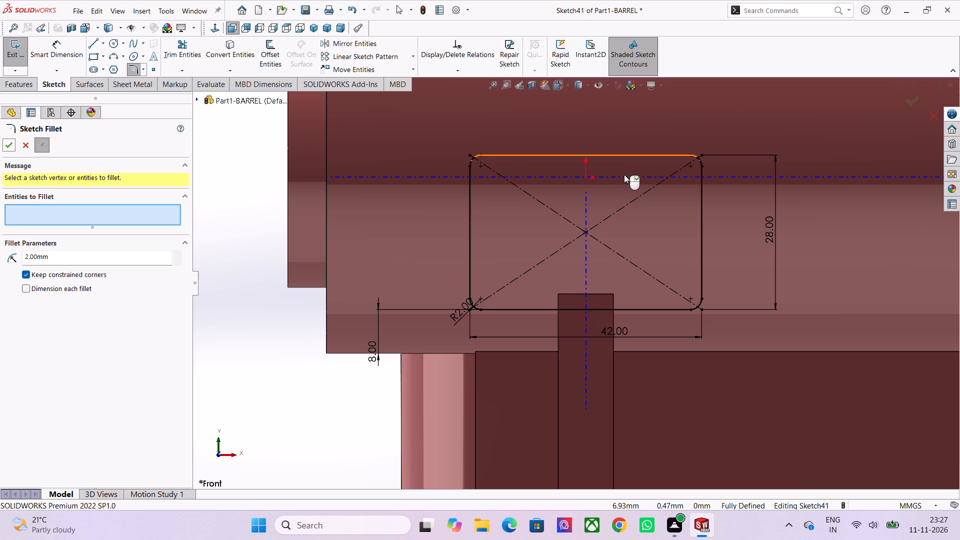
scroll(602, 193, down, 2)
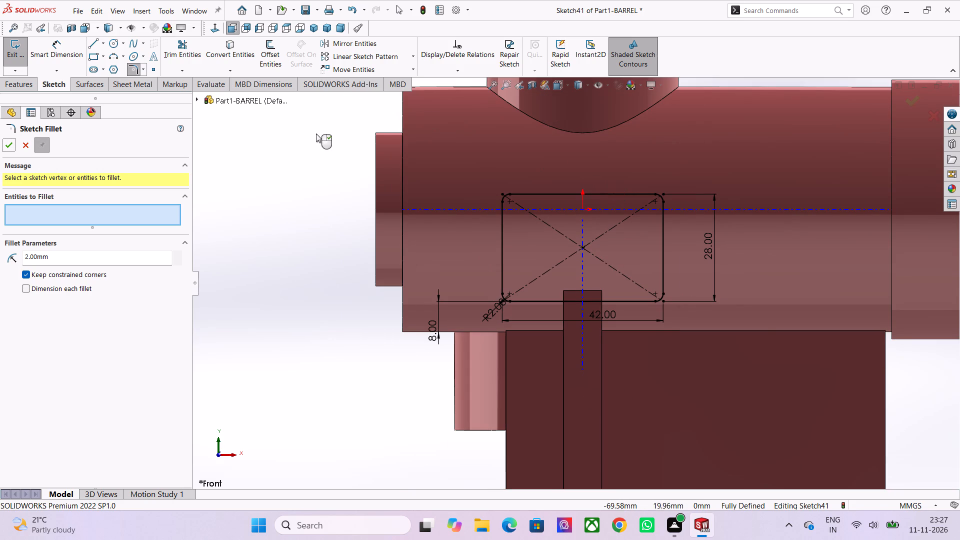
click(8, 147)
Create a planar section view of the barrel through the Right Plane with no offset.
scroll(324, 236, down, 1)
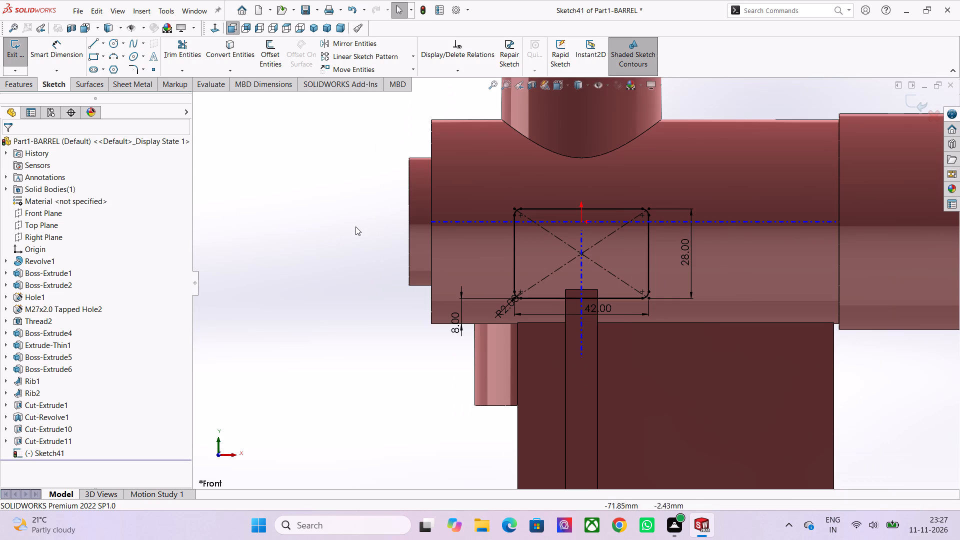
scroll(357, 225, down, 2)
middle_drag(359, 224, 435, 271)
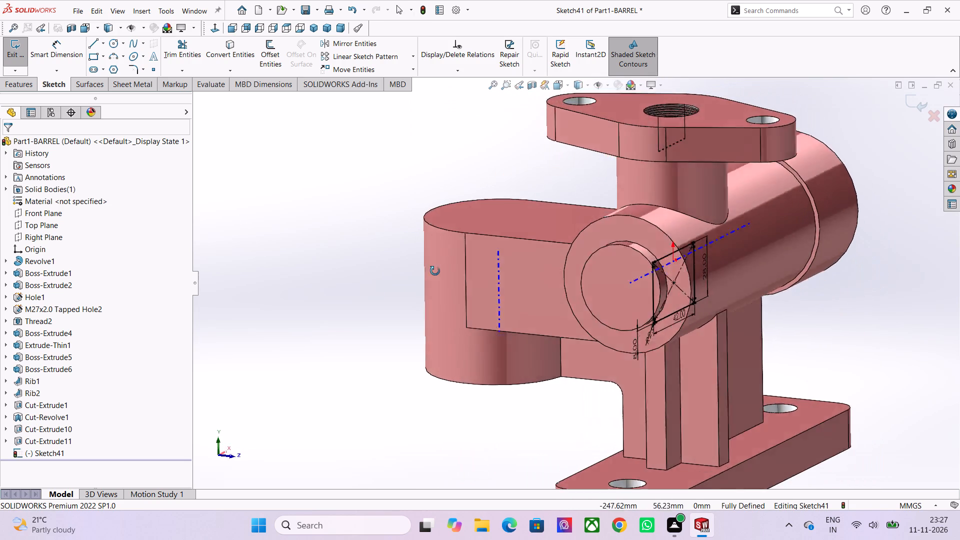
middle_drag(435, 271, 442, 250)
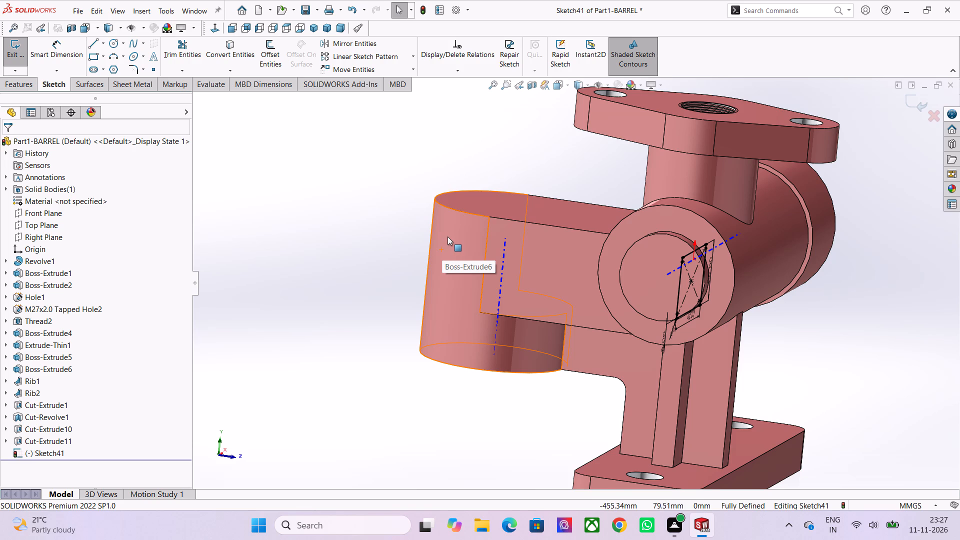
scroll(470, 235, down, 1)
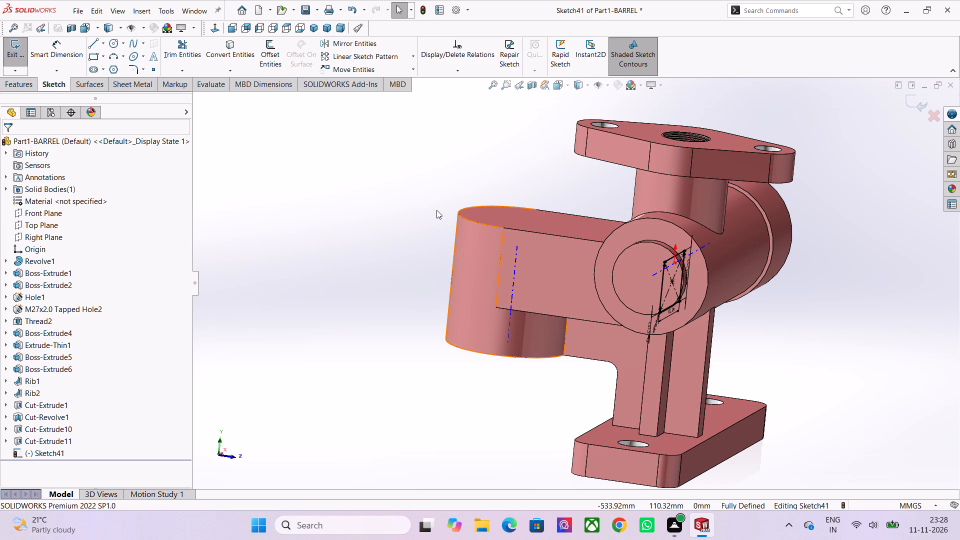
click(534, 86)
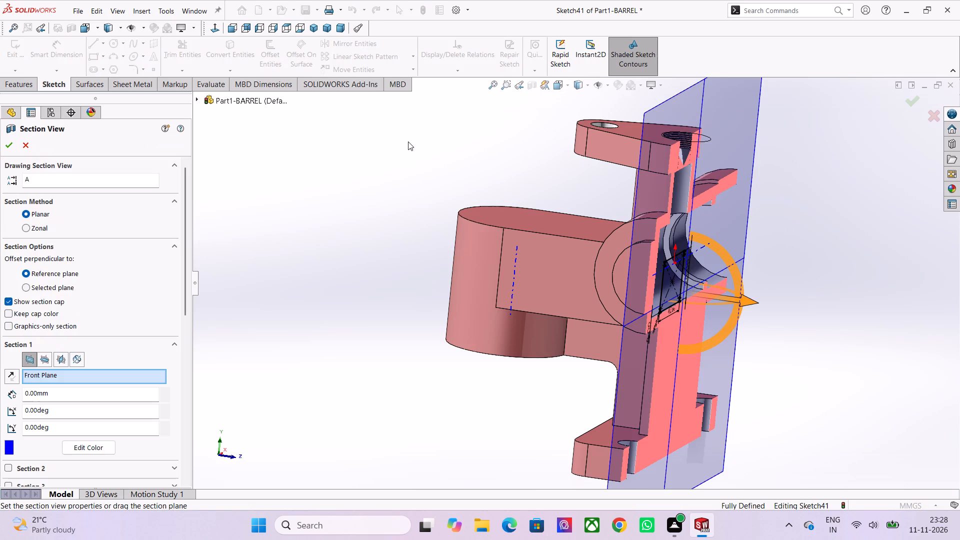
key(Escape)
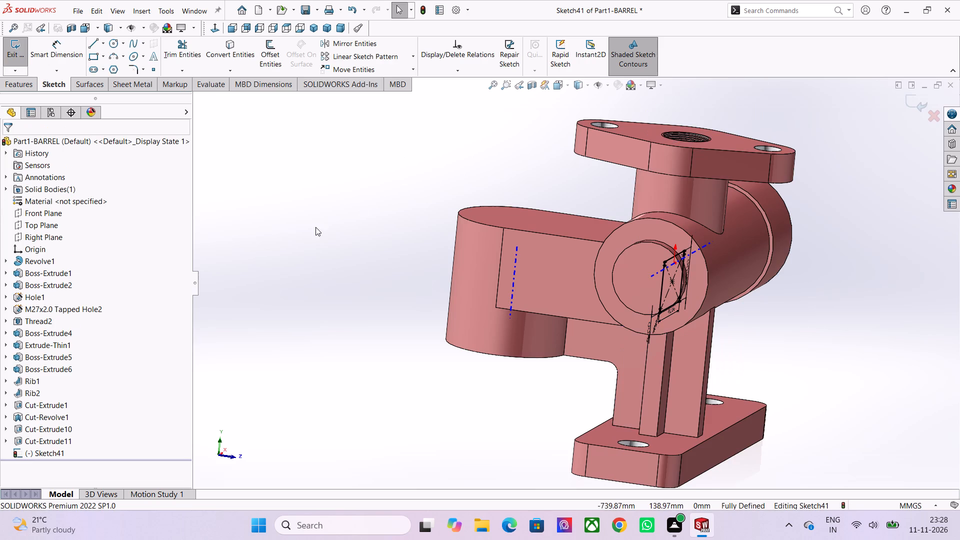
click(50, 237)
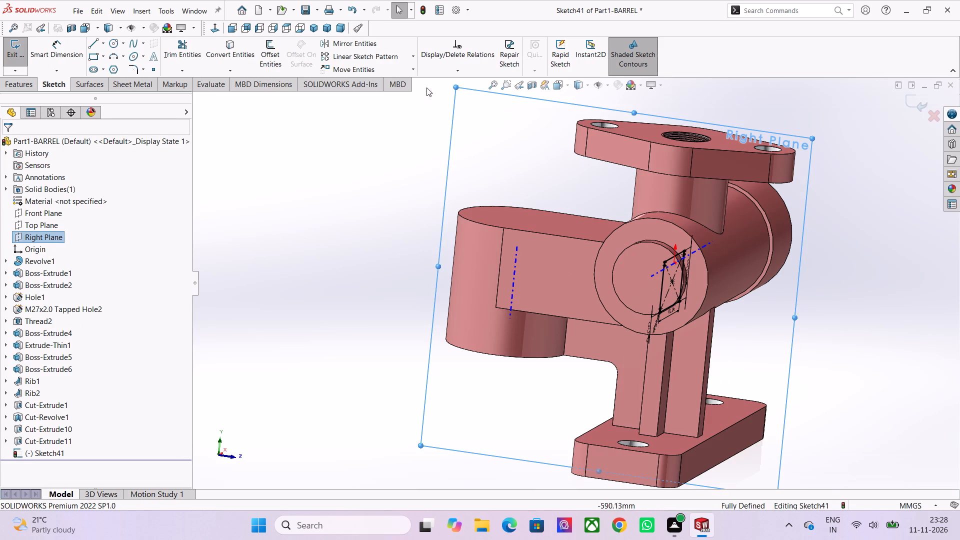
click(535, 83)
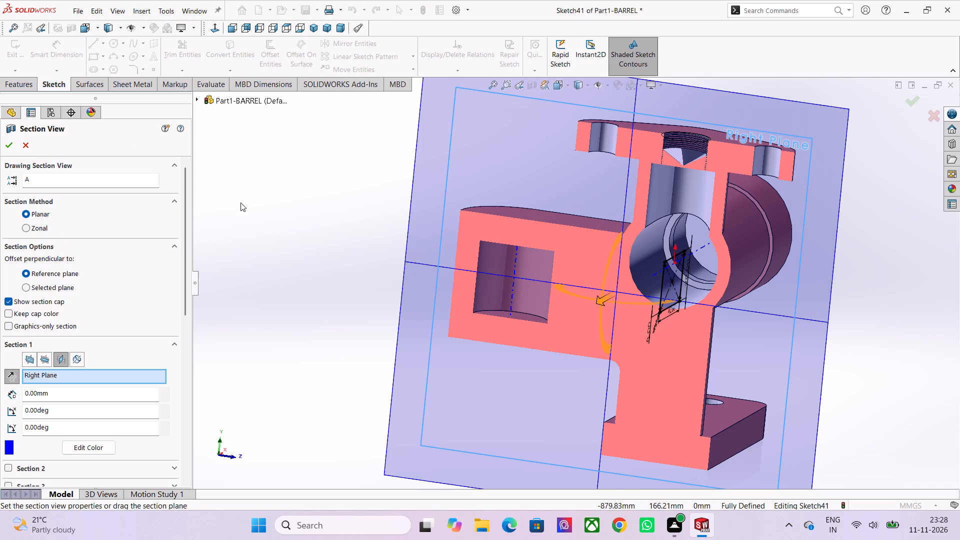
click(11, 140)
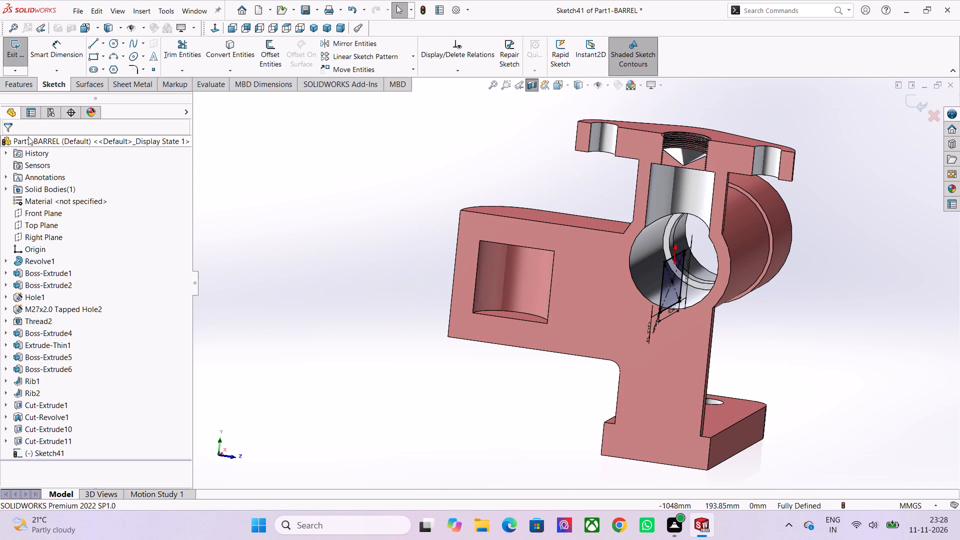
Extrude-cut the filleted rectangle Up To Surface, ending at the curved inner face of the side-boss chamber.
click(11, 50)
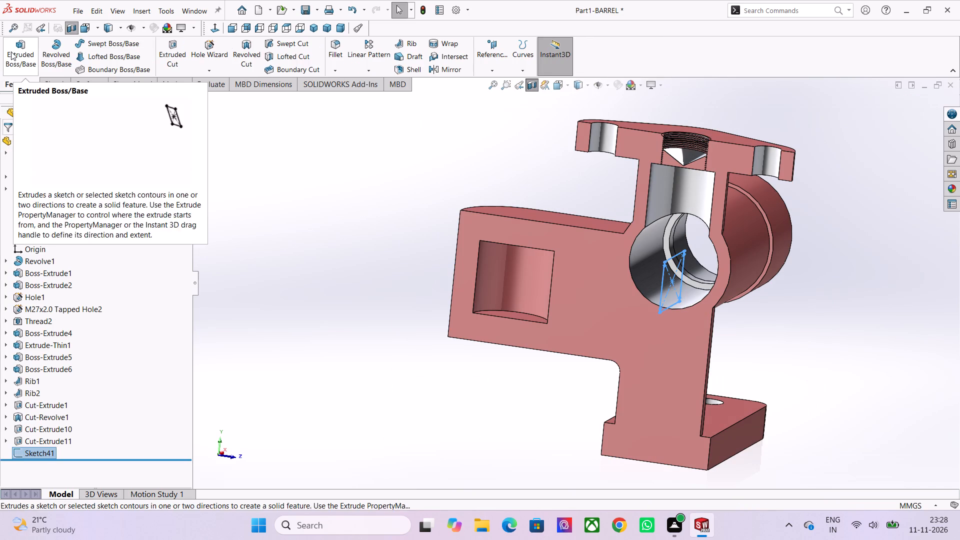
click(168, 54)
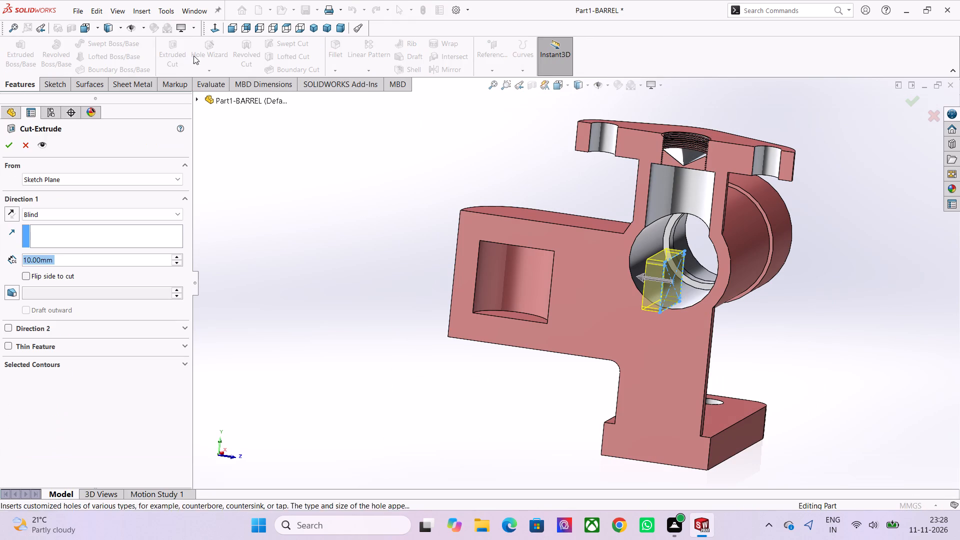
click(59, 219)
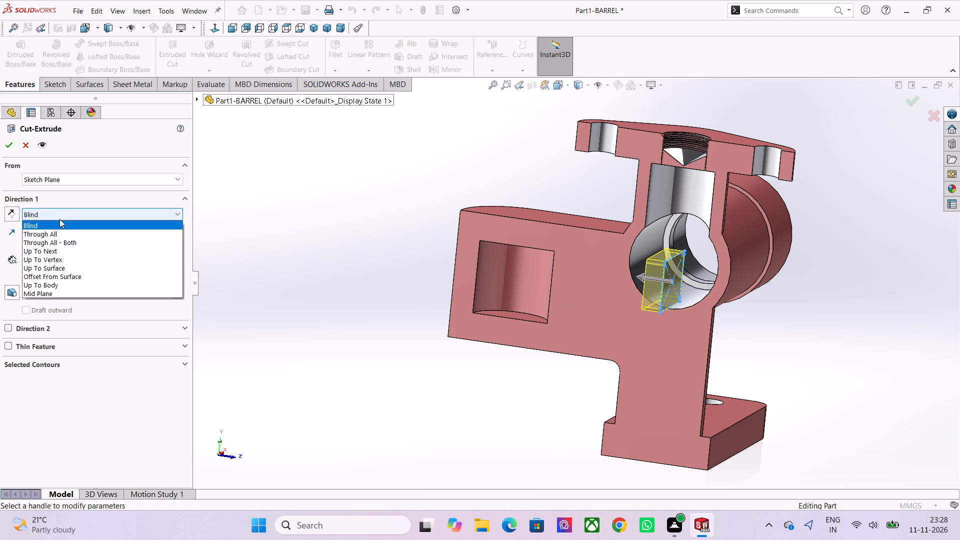
click(63, 265)
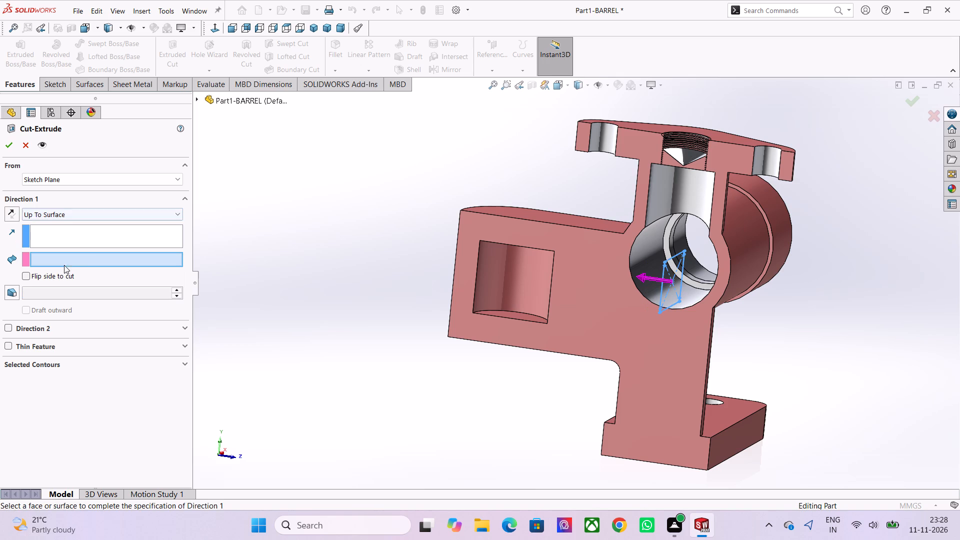
click(490, 283)
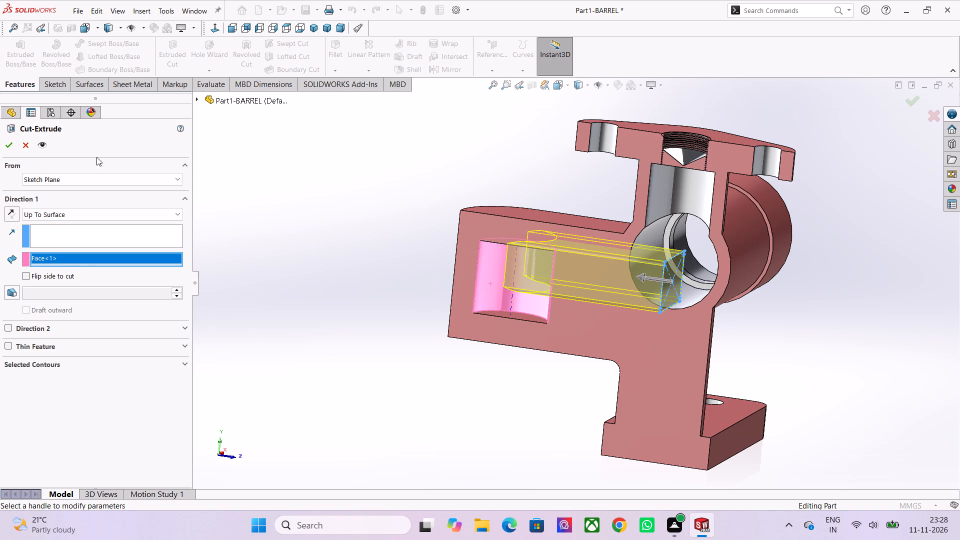
click(12, 147)
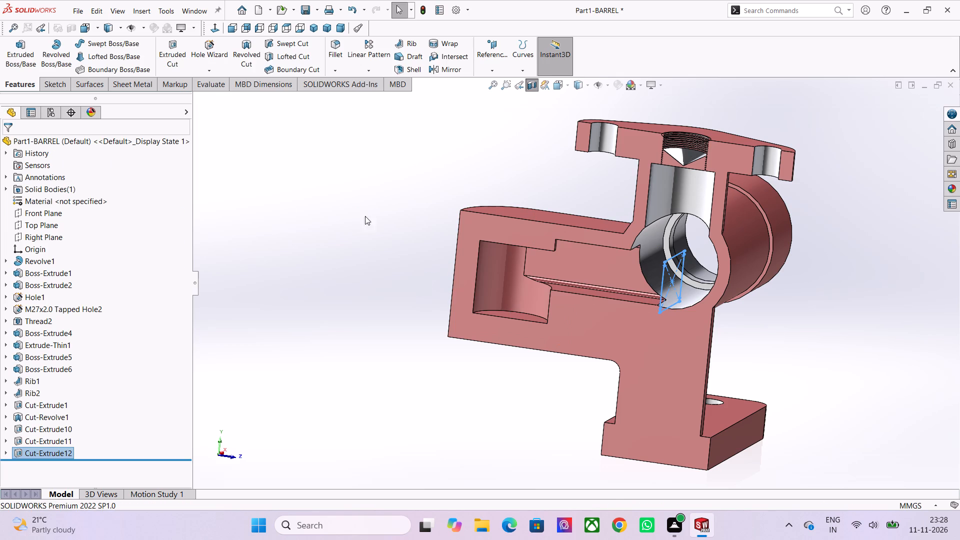
Examine the sectioned passage between the barrel bore and the side-boss chamber from several angles.
middle_drag(515, 392, 487, 327)
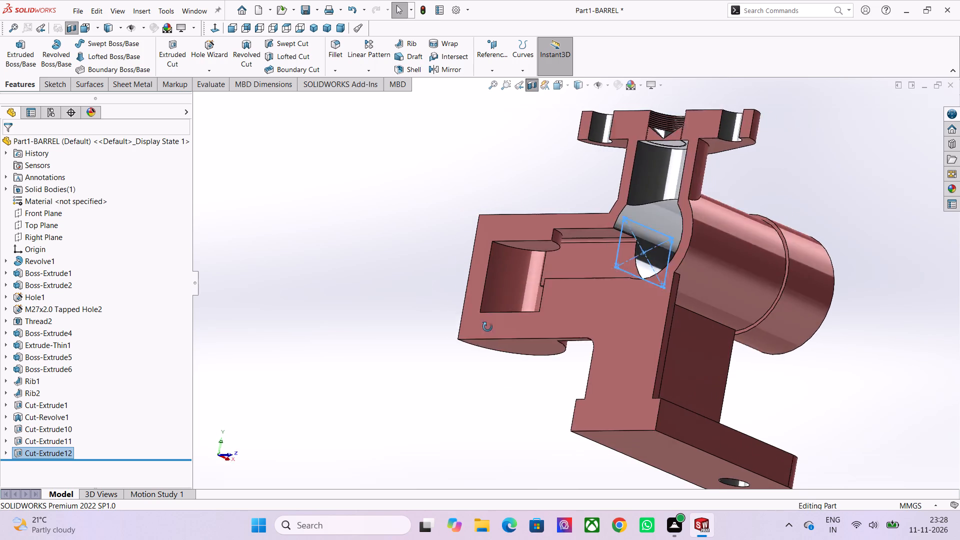
middle_drag(487, 327, 546, 349)
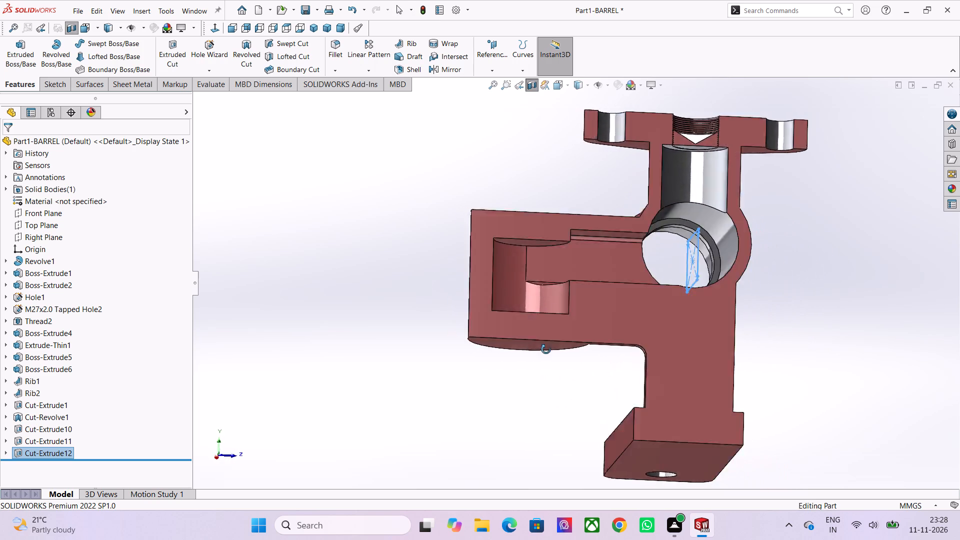
middle_drag(546, 349, 468, 393)
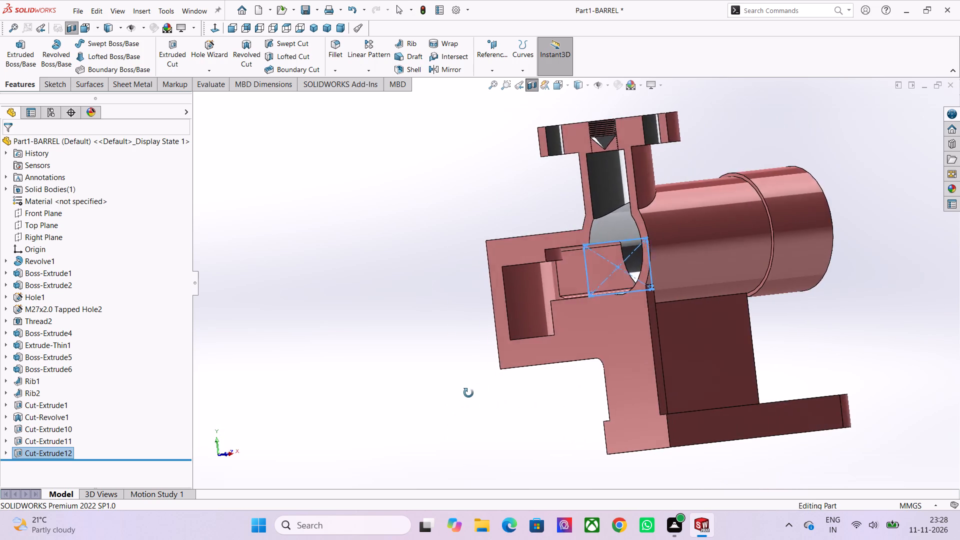
middle_drag(468, 393, 483, 431)
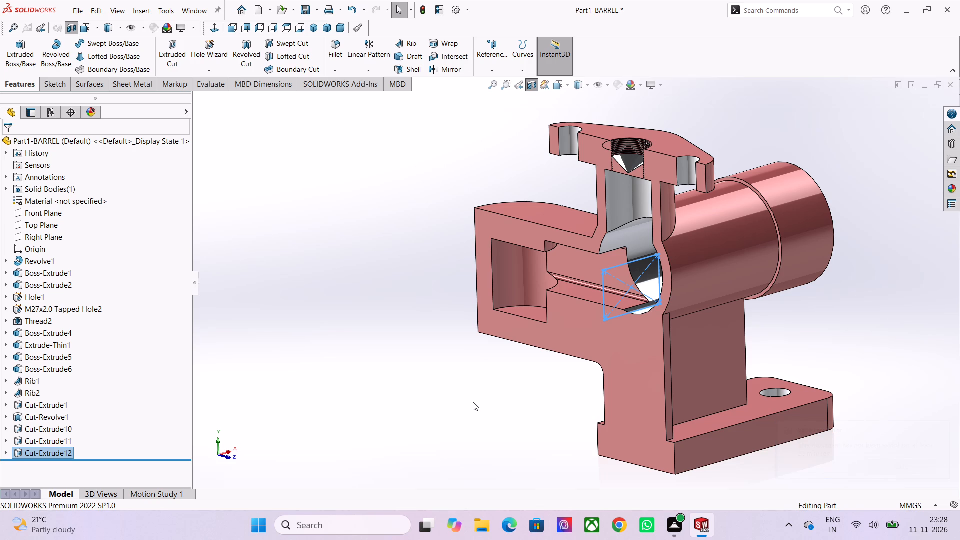
middle_drag(529, 367, 554, 429)
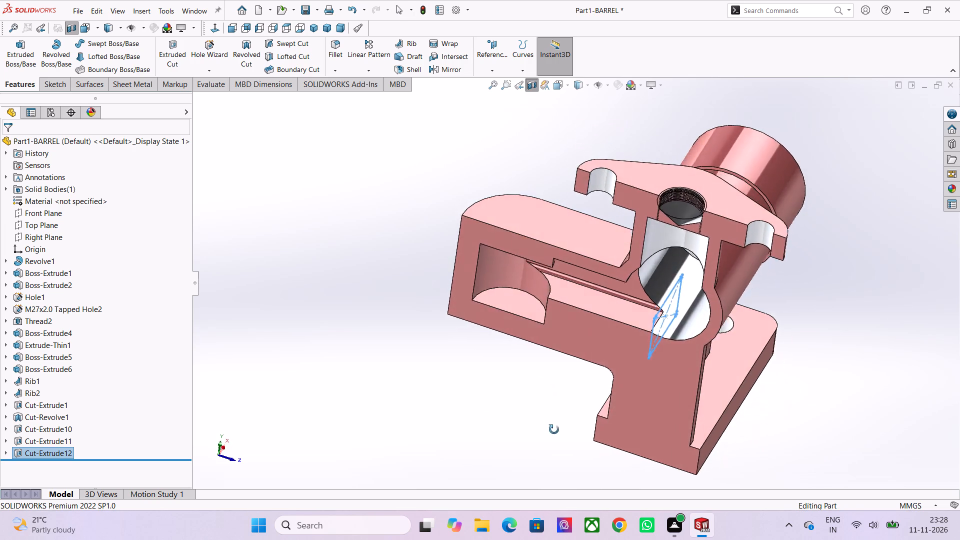
middle_drag(554, 429, 605, 352)
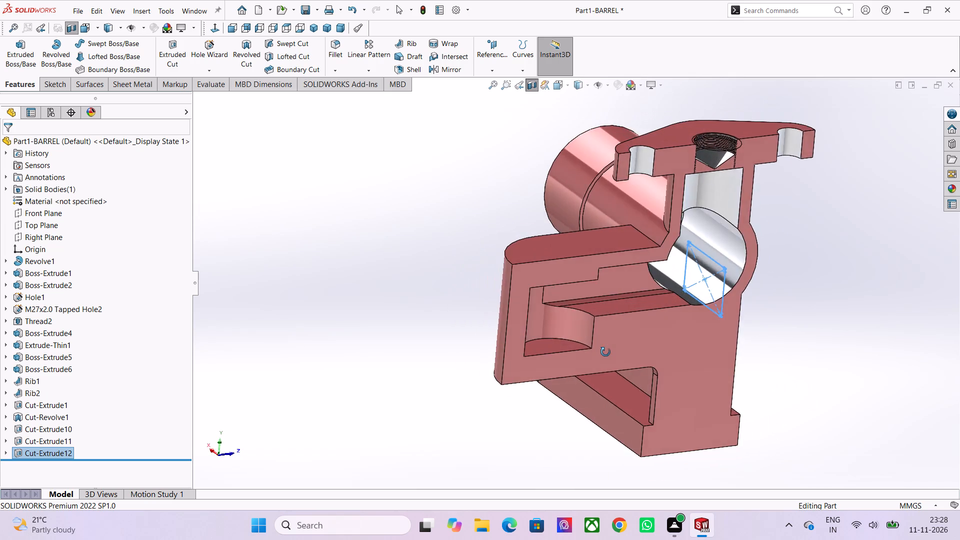
middle_drag(605, 352, 566, 344)
click(411, 240)
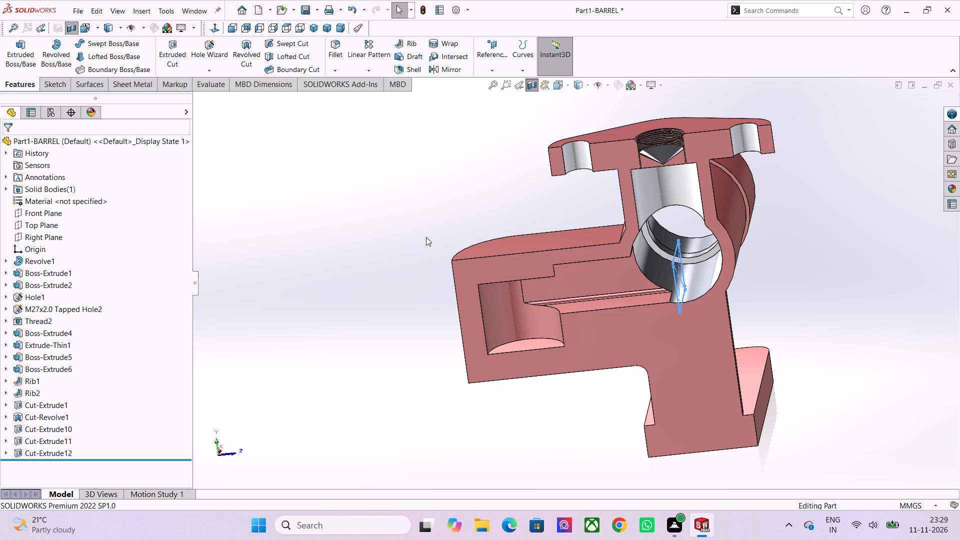
scroll(425, 239, down, 1)
middle_drag(426, 257, 356, 307)
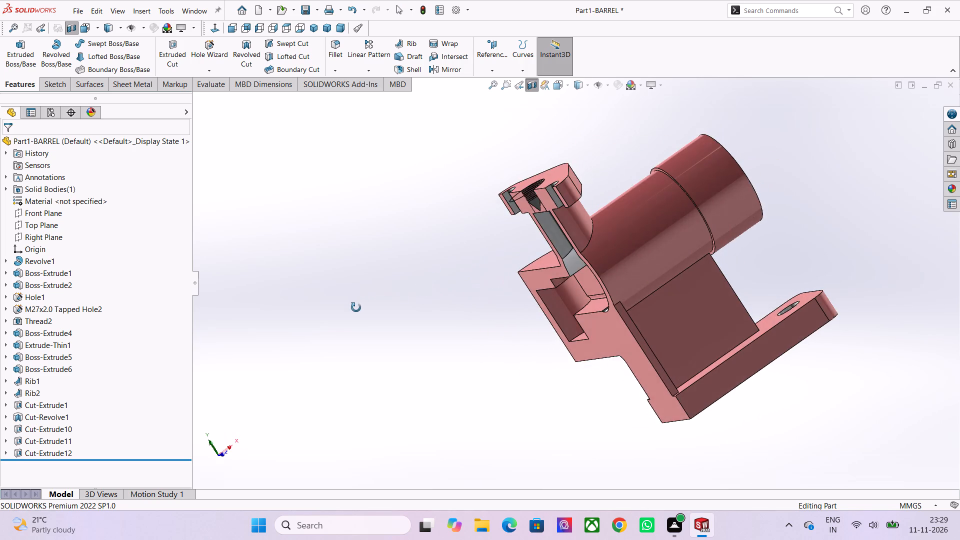
middle_drag(356, 307, 438, 269)
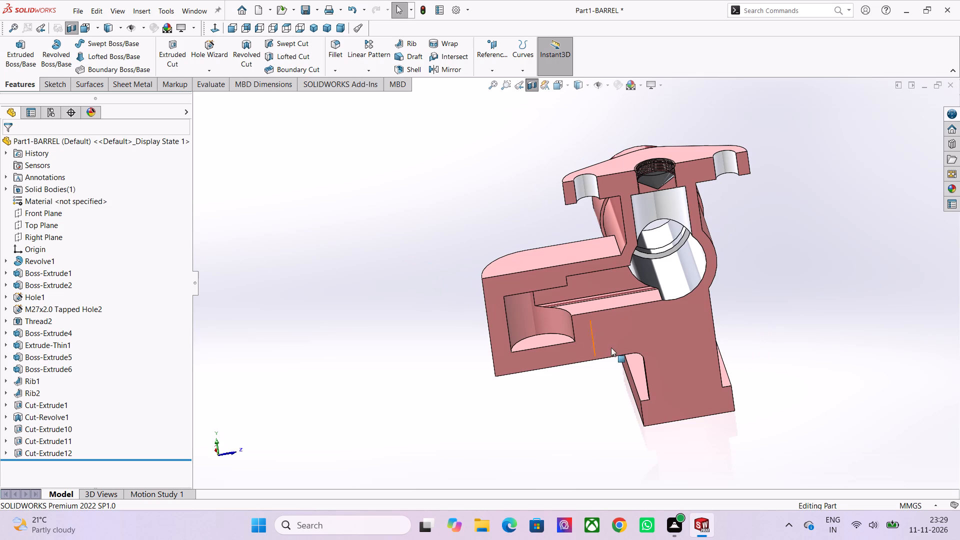
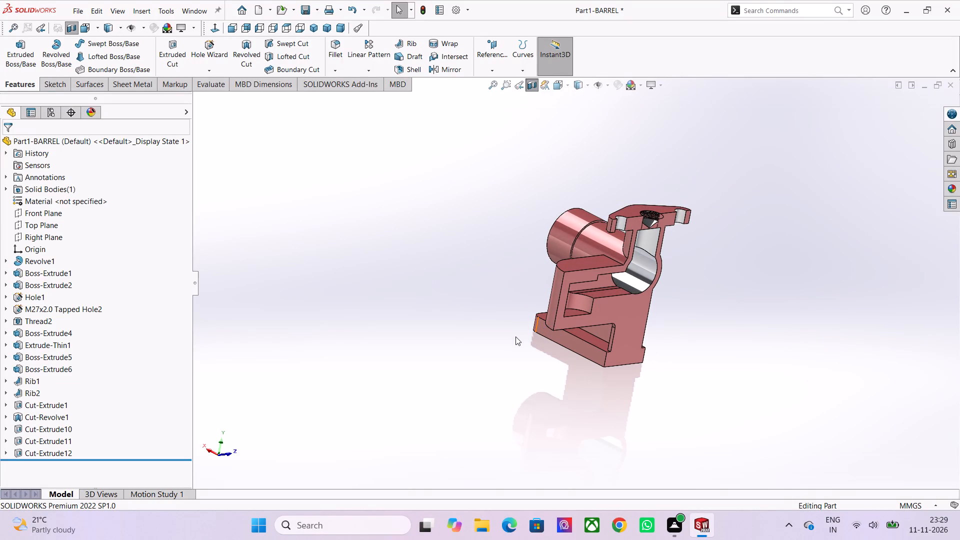
Examine the sectioned barrel, its bore, flange and the passage to the side-boss chamber from several angles.
scroll(514, 333, down, 1)
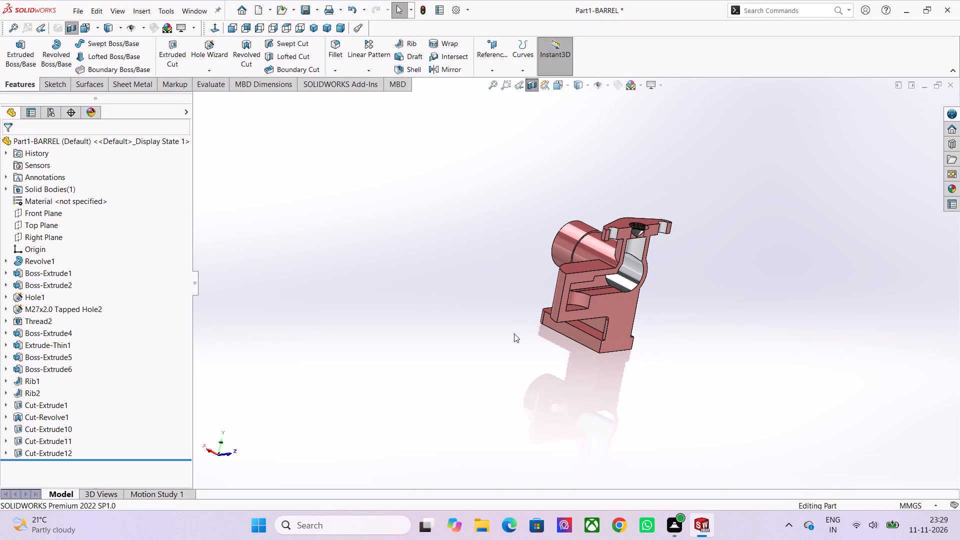
middle_drag(528, 339, 429, 308)
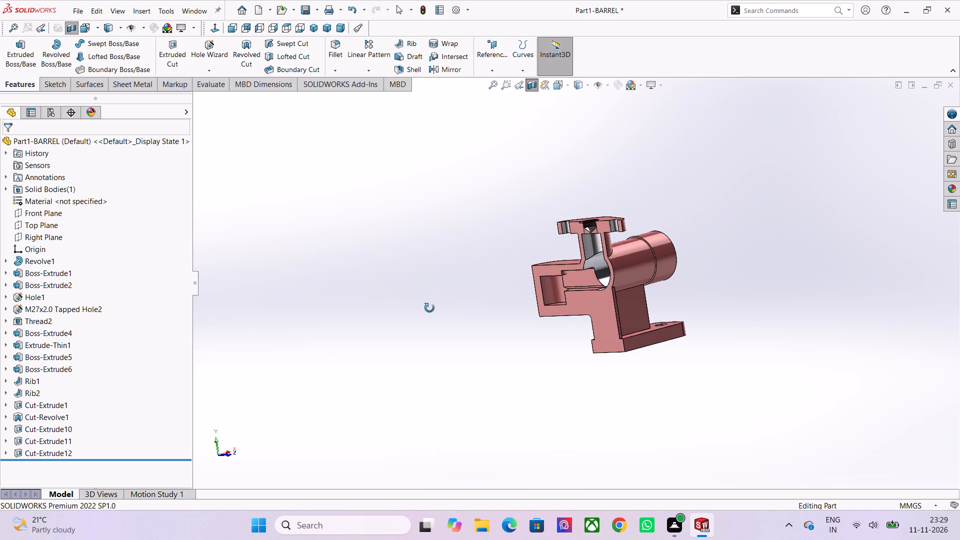
middle_drag(429, 308, 408, 305)
middle_drag(384, 305, 434, 311)
scroll(432, 311, up, 1)
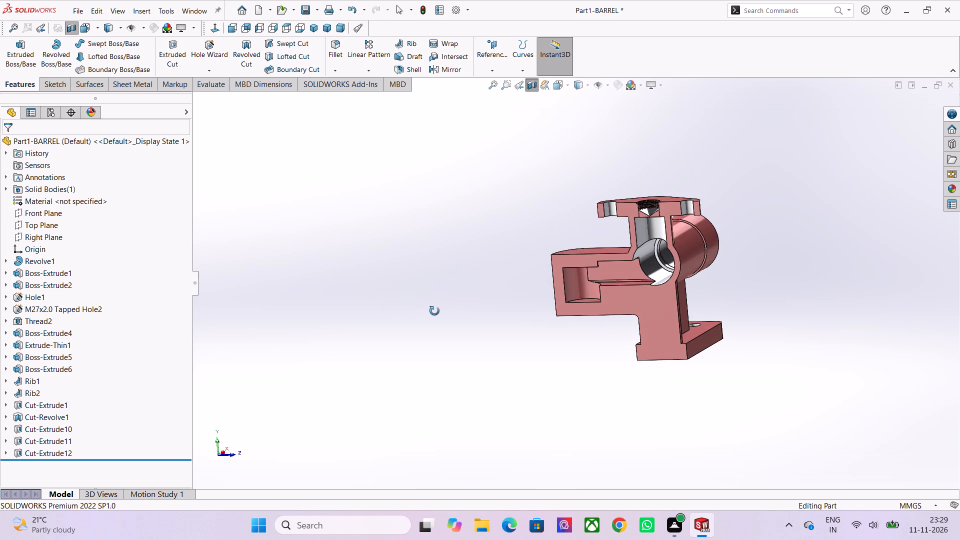
middle_drag(434, 311, 431, 311)
scroll(802, 288, up, 2)
scroll(606, 278, down, 1)
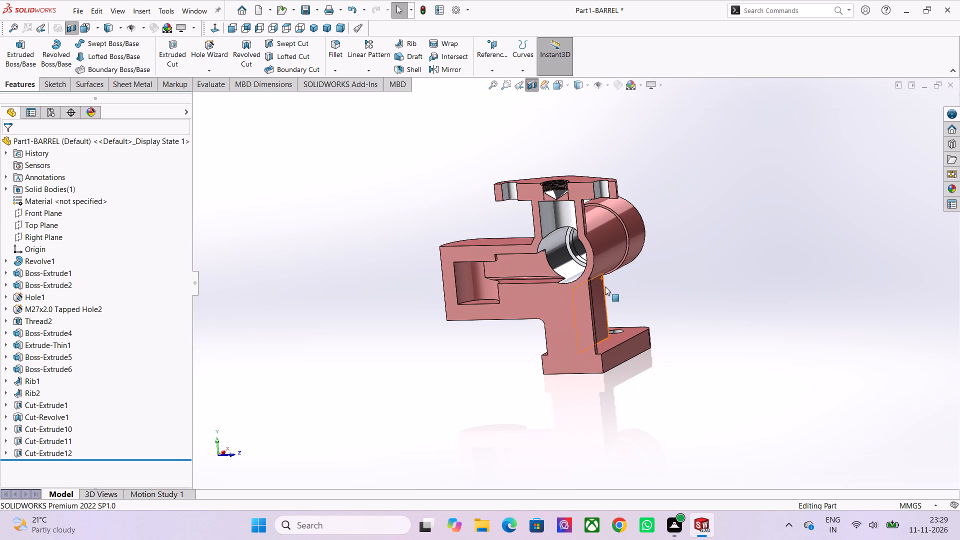
middle_drag(609, 288, 679, 274)
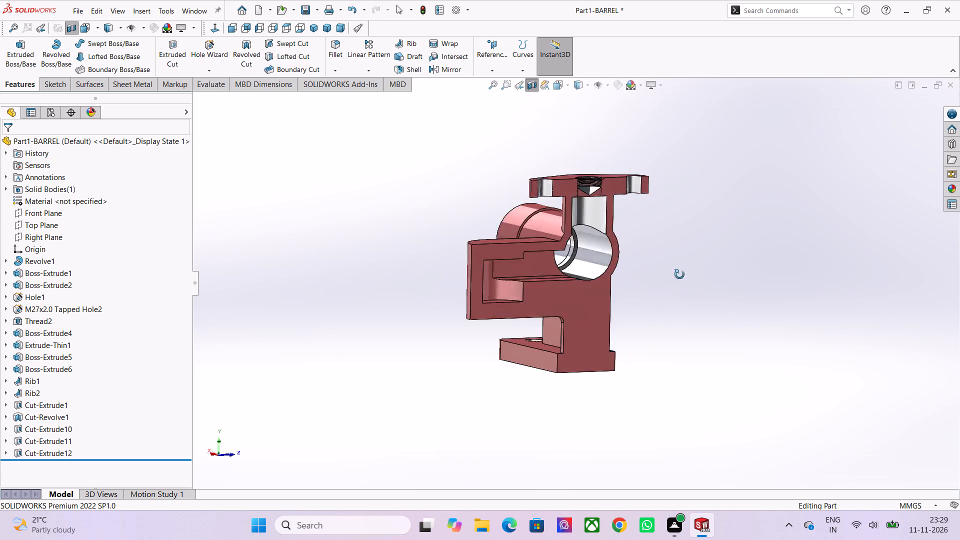
middle_drag(679, 274, 698, 269)
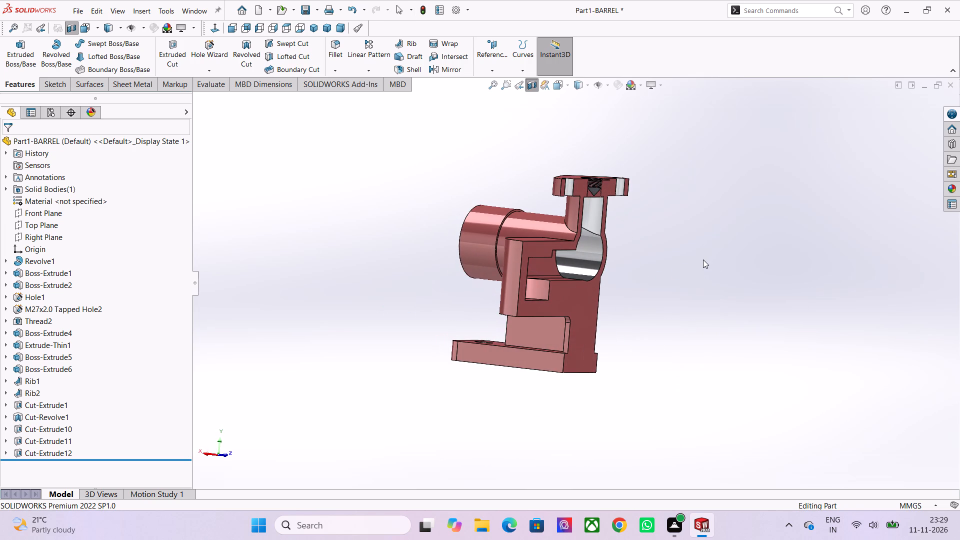
middle_drag(464, 232, 538, 273)
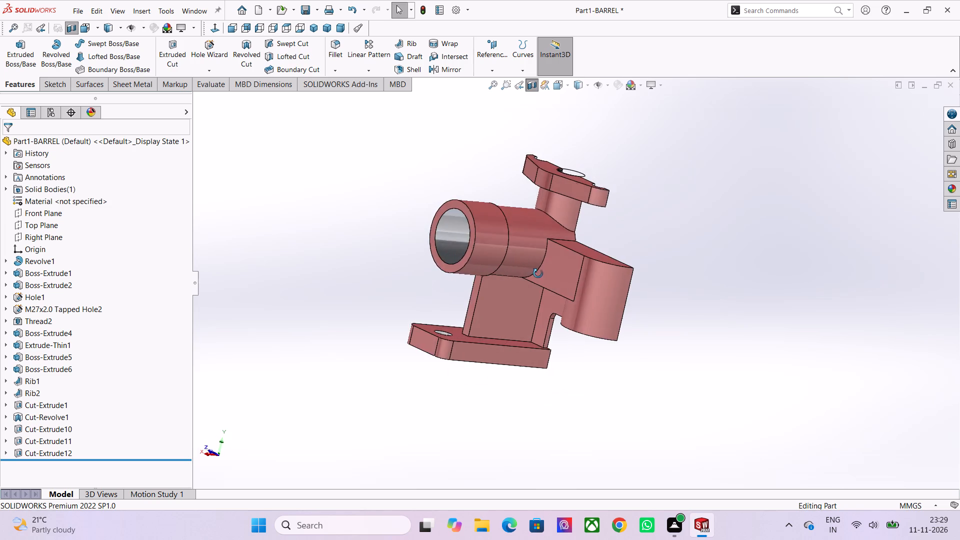
middle_drag(538, 273, 446, 246)
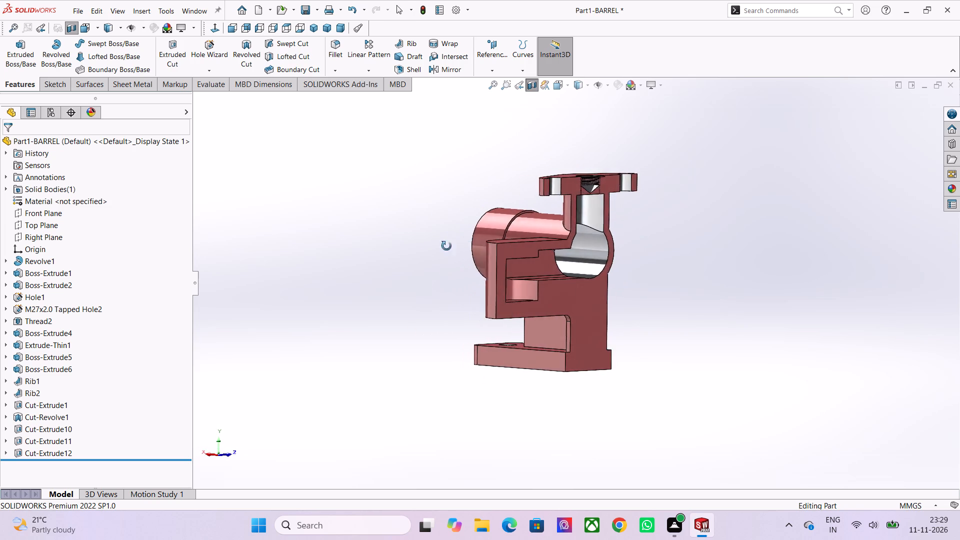
middle_drag(446, 246, 394, 268)
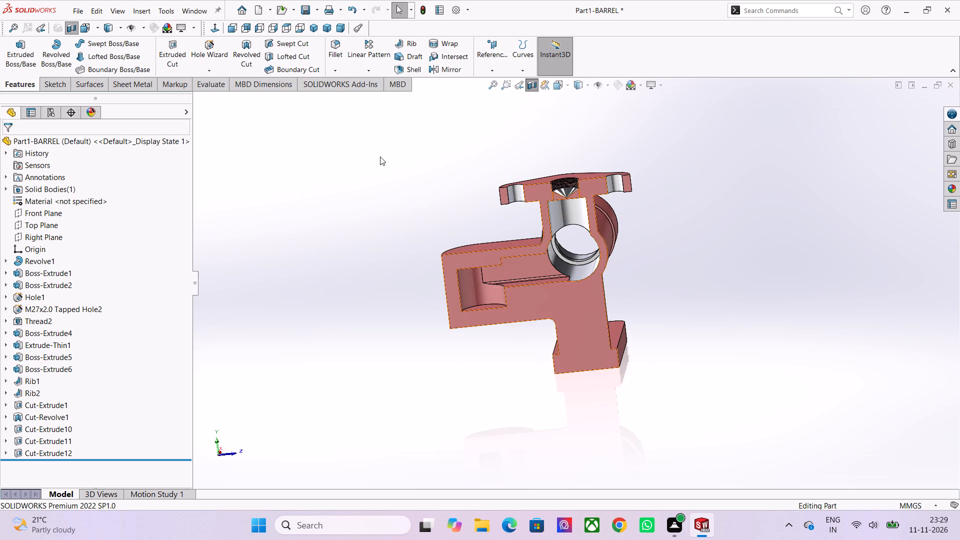
scroll(537, 140, up, 2)
scroll(552, 184, down, 2)
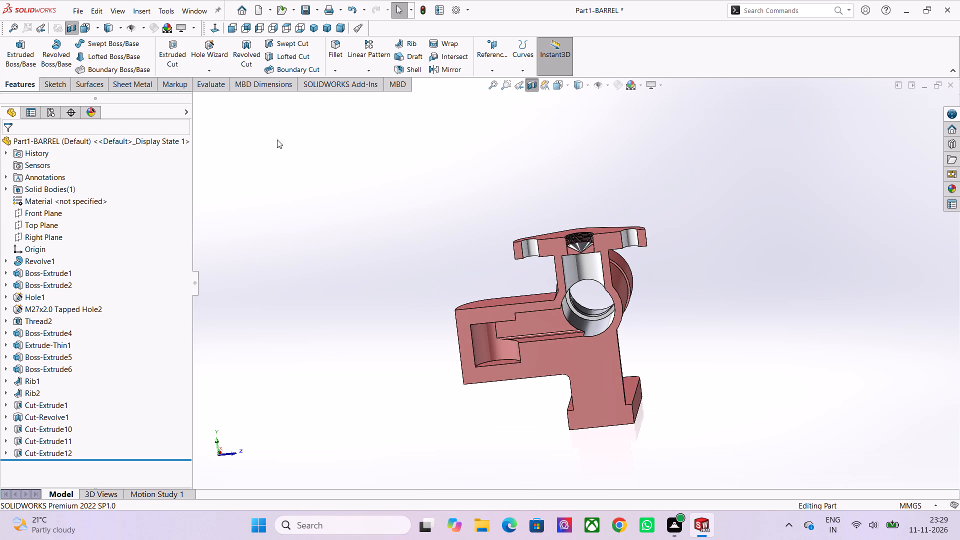
Save the barrel part.
key(ctrl+s)
Turn off the section view of the barrel.
click(534, 85)
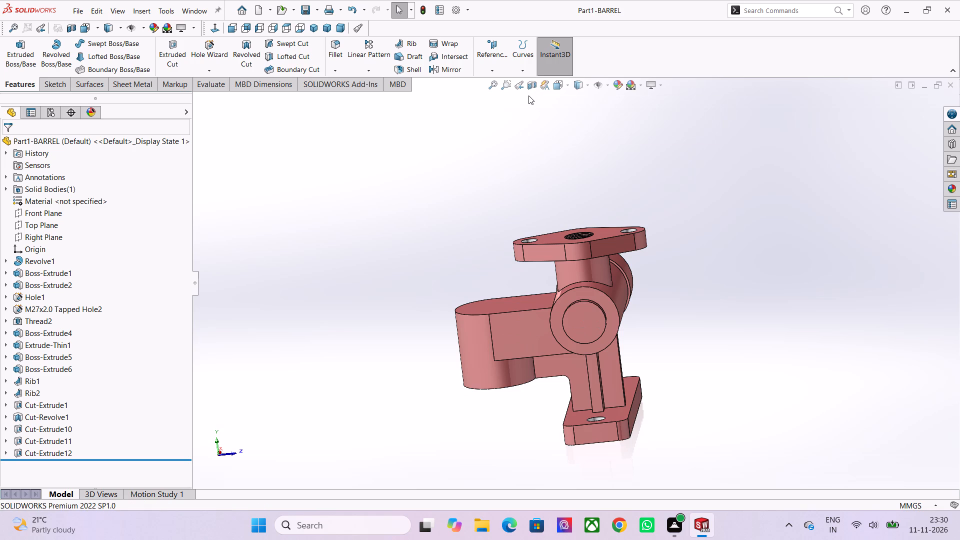
Start a new sketch on the Right Plane and view it square-on from the model's left side.
click(47, 240)
click(52, 224)
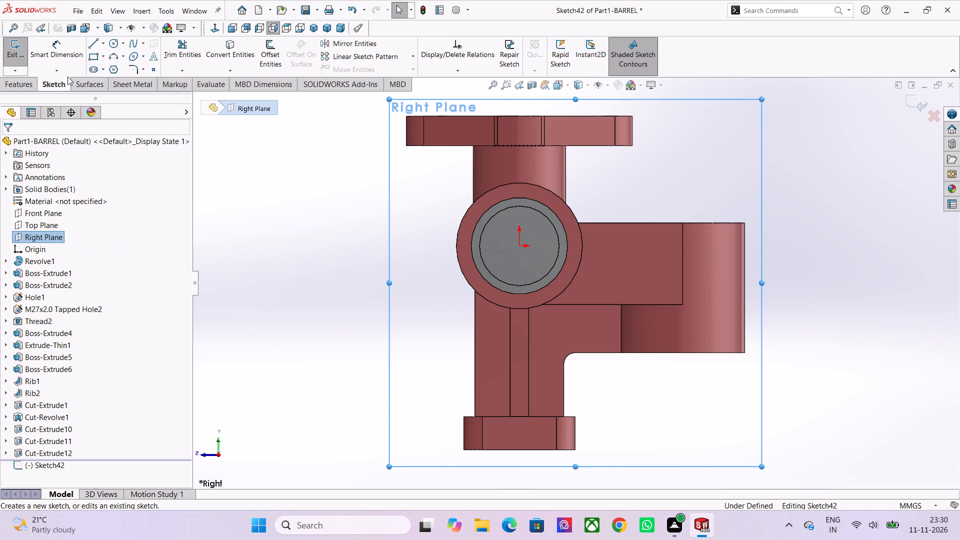
click(212, 29)
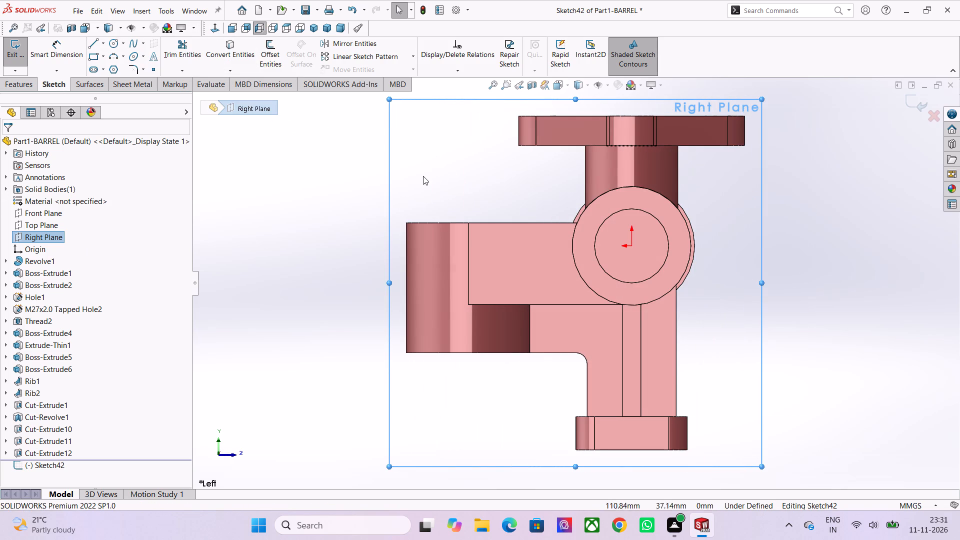
scroll(444, 206, down, 2)
scroll(516, 175, up, 1)
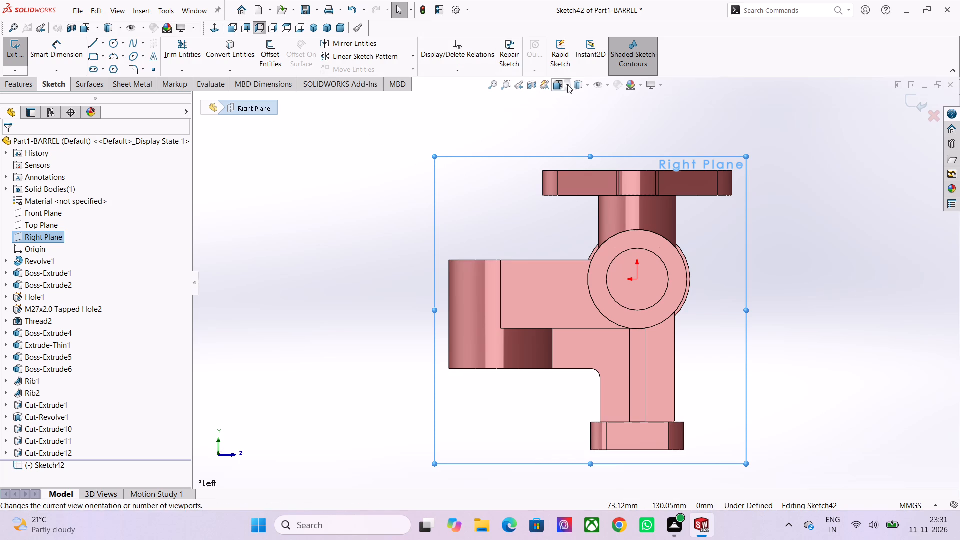
Set the model's display style to Hidden Lines Visible.
click(589, 85)
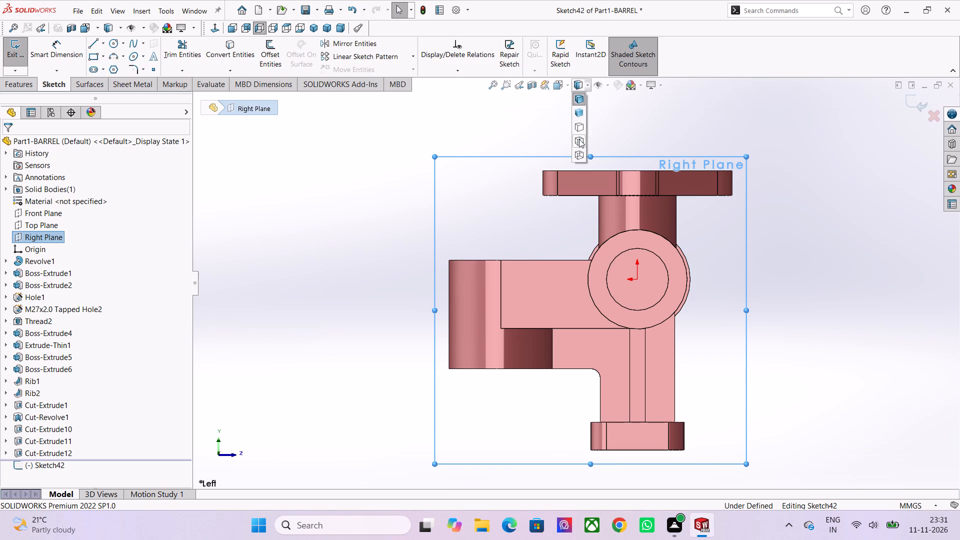
click(579, 139)
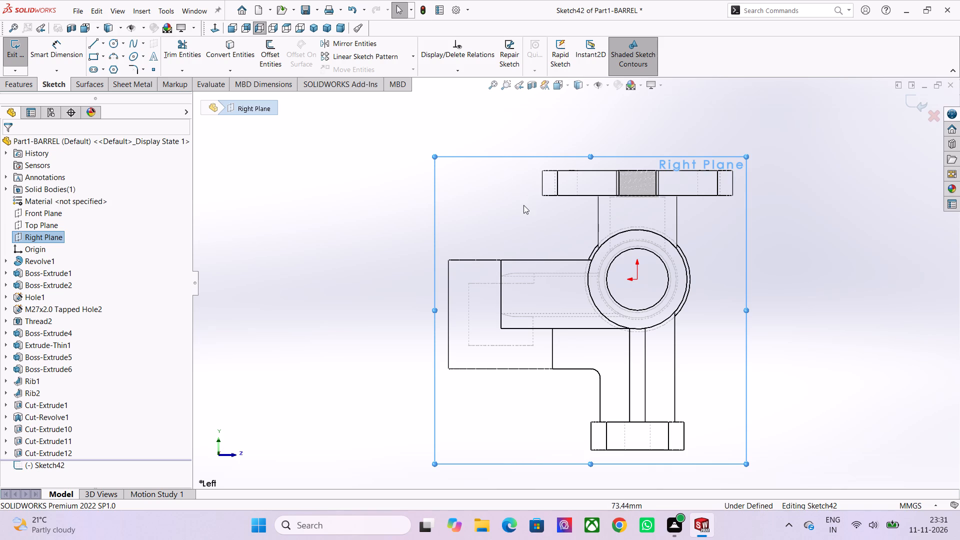
Sketch a closed four-sided profile from the chamber's upper inner corner: slanted side about 10 mm, vertical about 5.8 mm, bottom about 2.4 mm.
scroll(526, 220, down, 1)
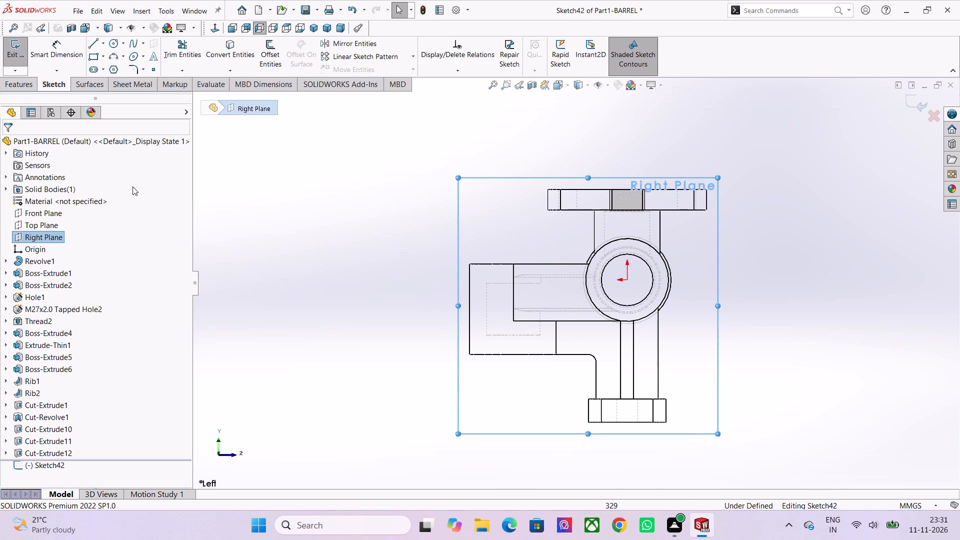
click(89, 44)
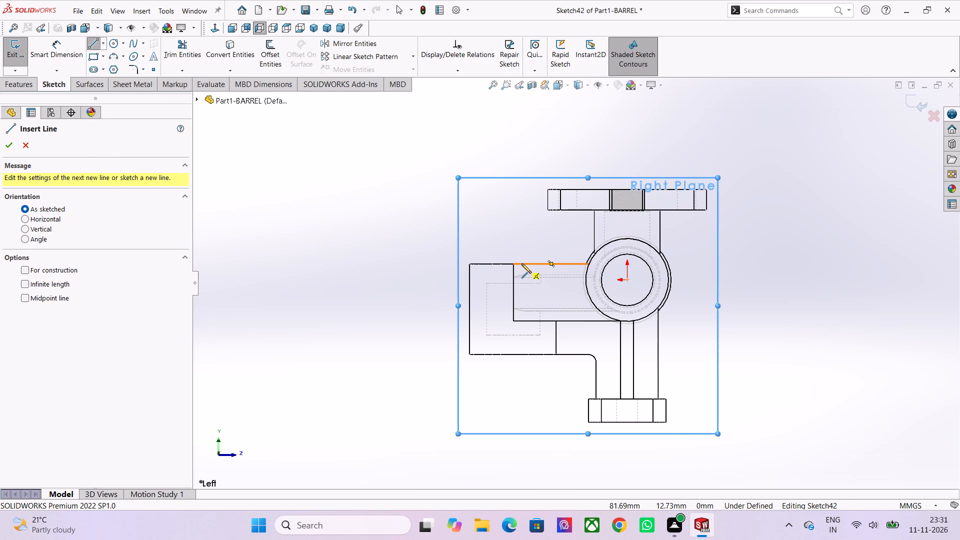
scroll(521, 263, up, 3)
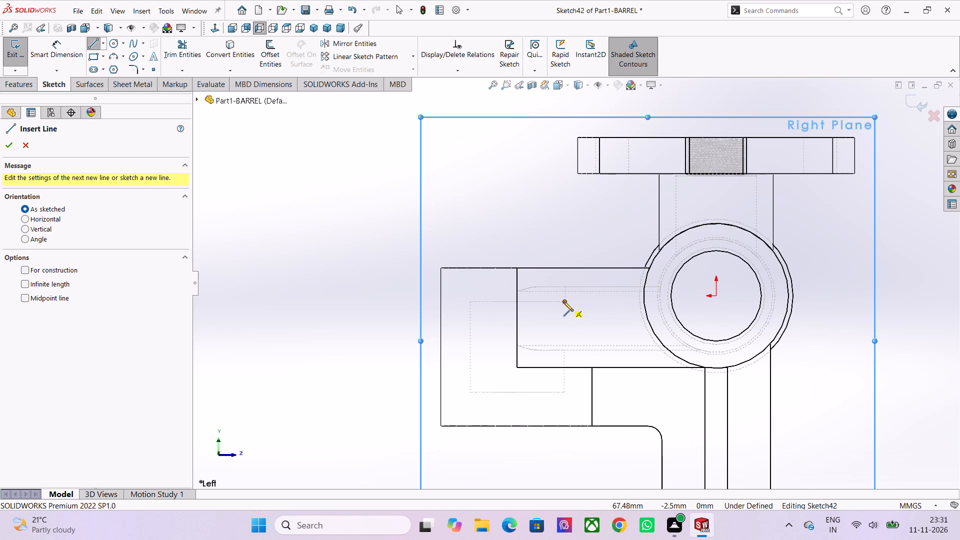
click(563, 301)
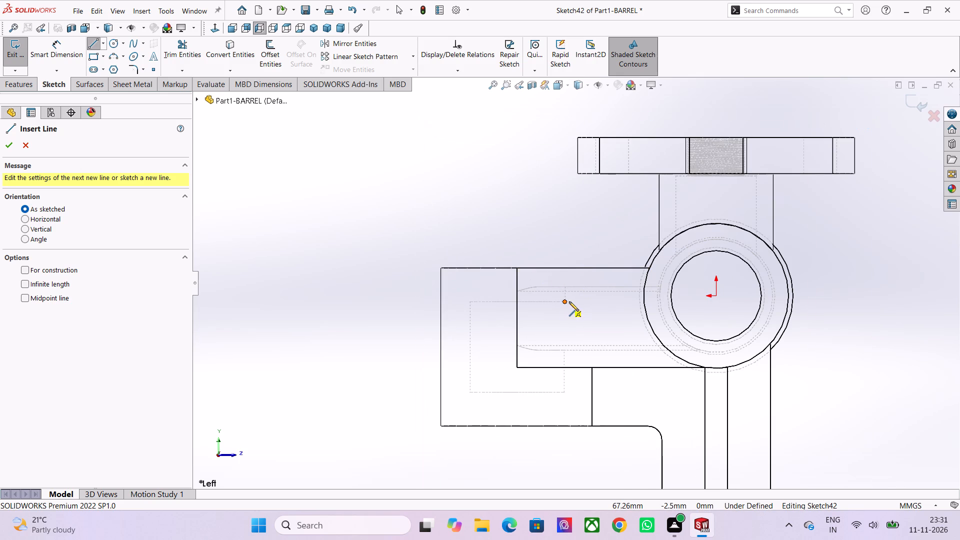
scroll(576, 296, up, 5)
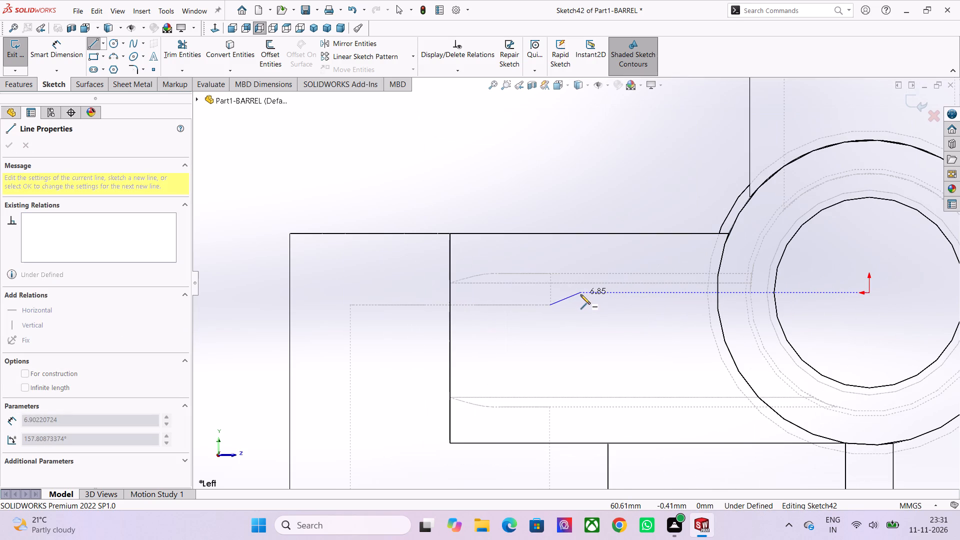
scroll(580, 294, up, 2)
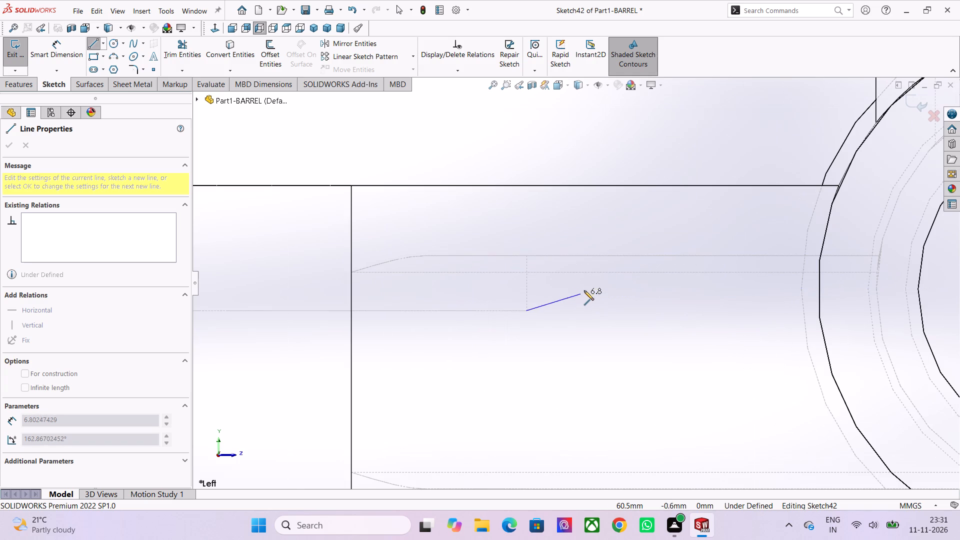
click(595, 262)
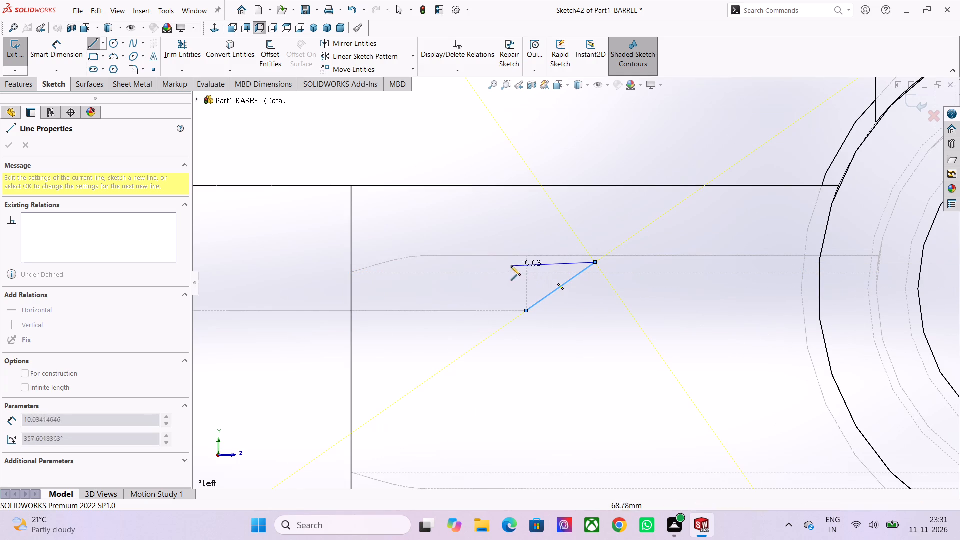
click(506, 264)
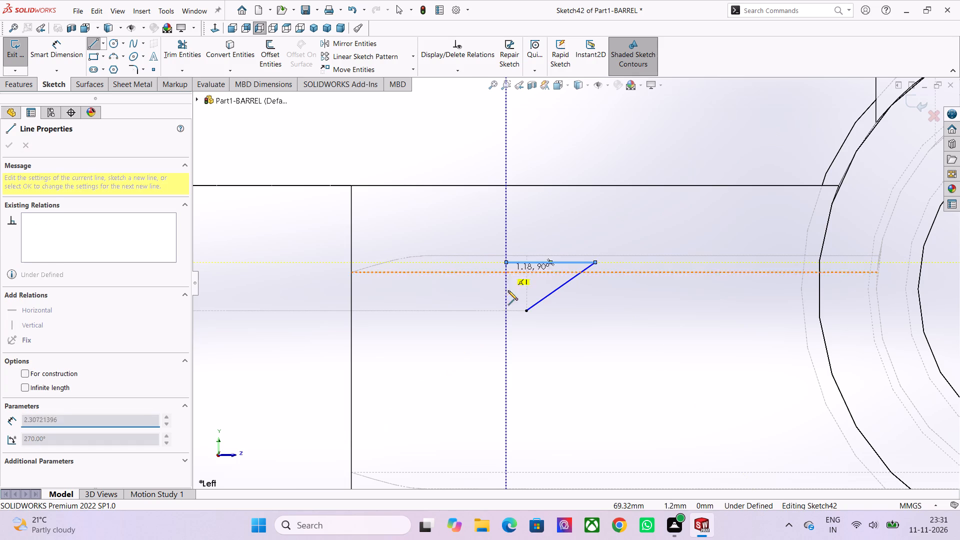
click(505, 309)
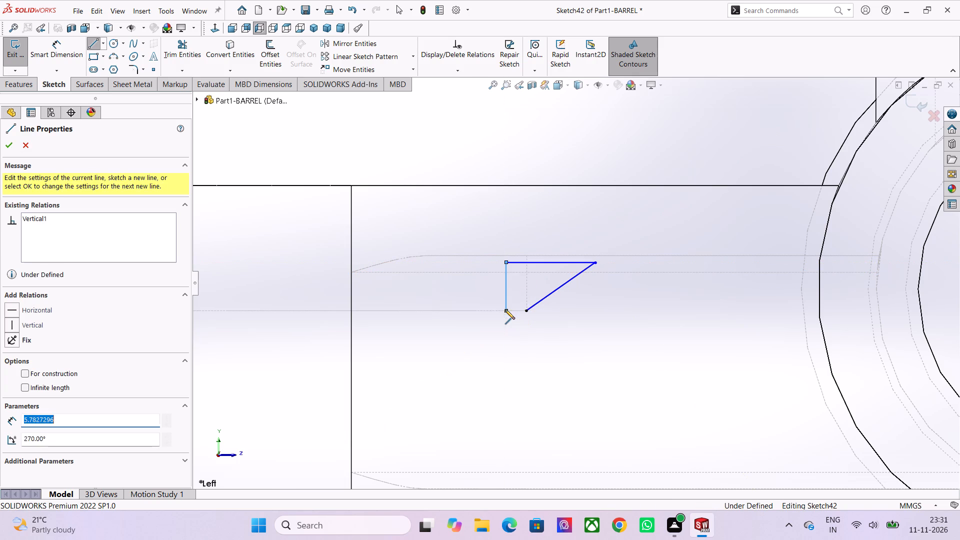
click(526, 309)
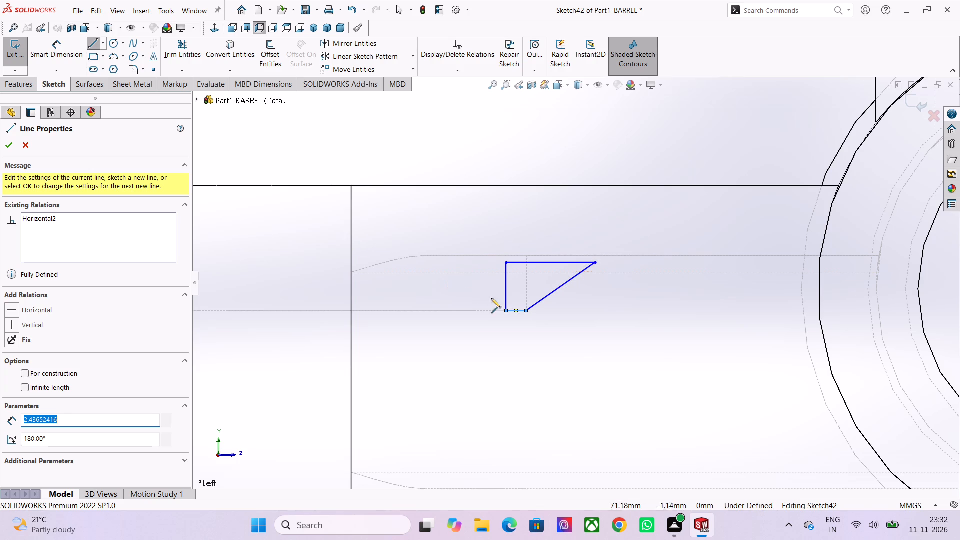
Dimension the angle between the profile's slanted side and its short bottom line as 60 degrees.
click(66, 53)
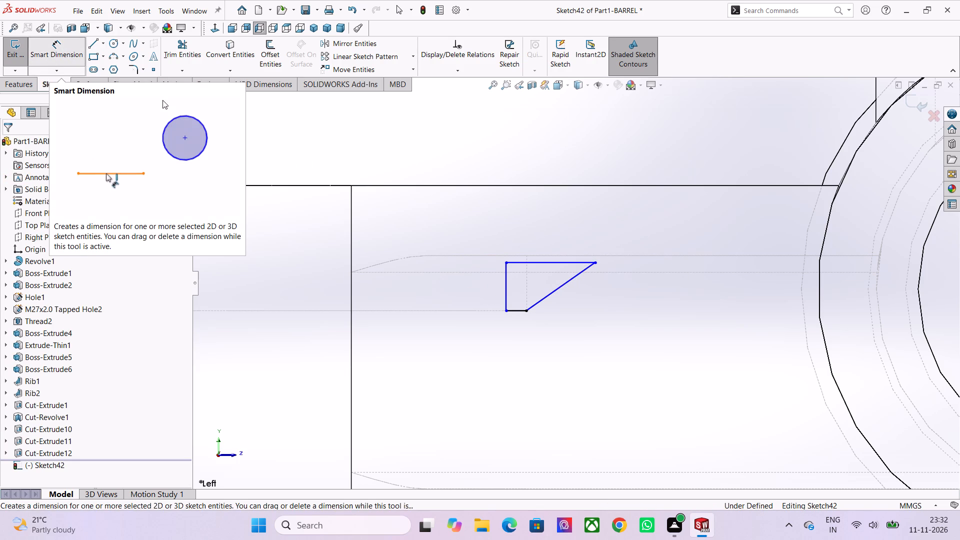
click(556, 292)
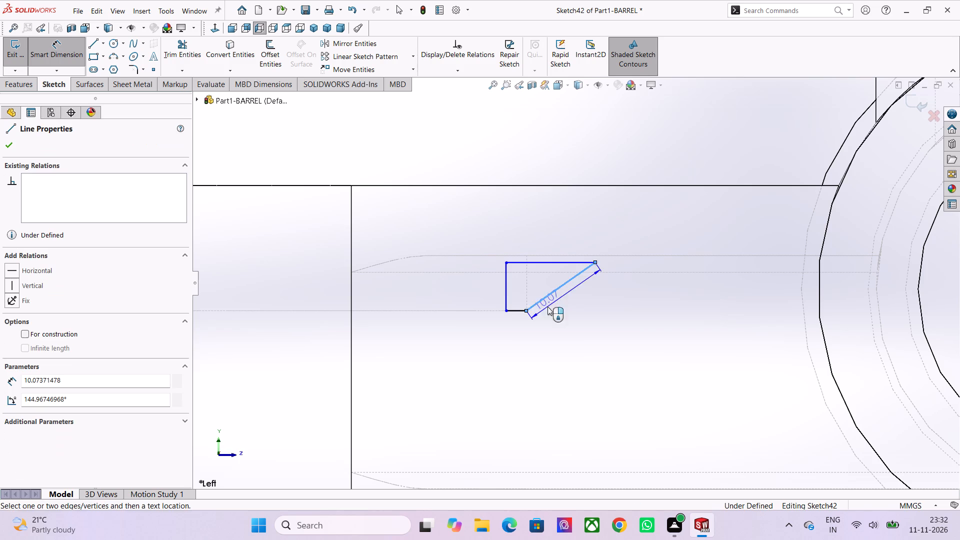
click(515, 310)
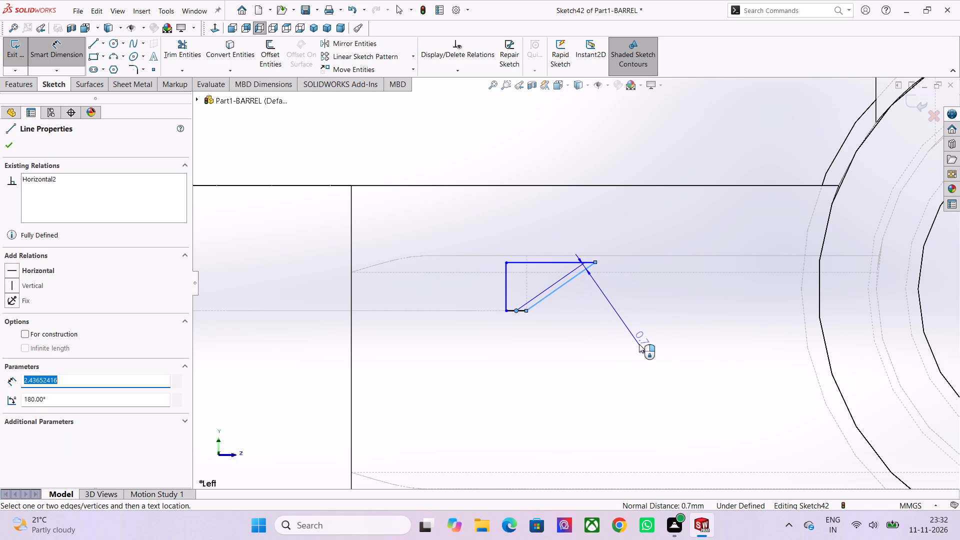
key(Escape)
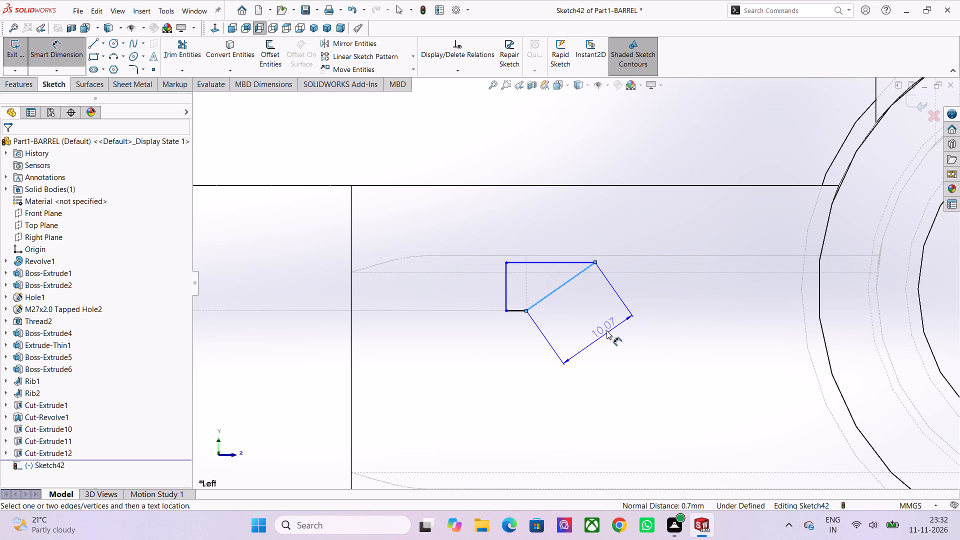
key(Escape)
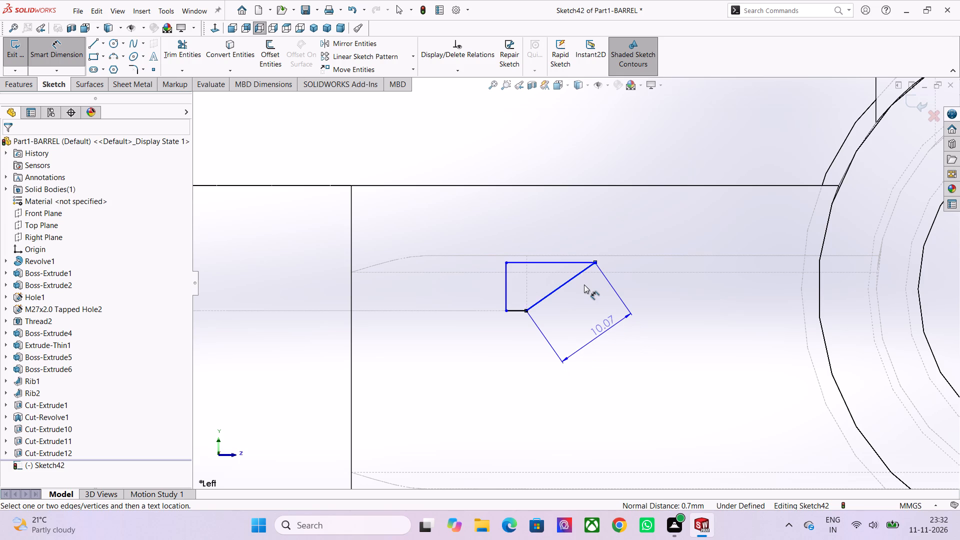
click(517, 312)
click(541, 299)
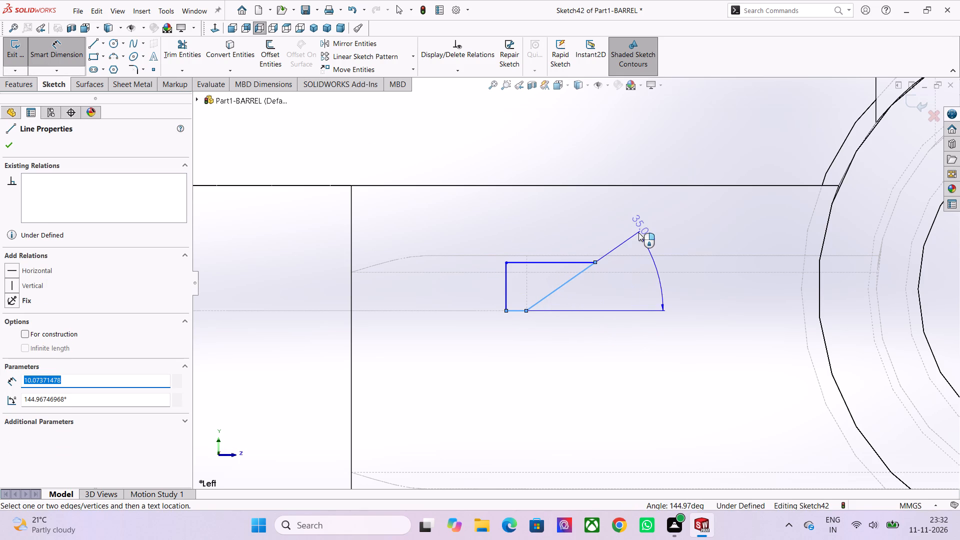
click(668, 263)
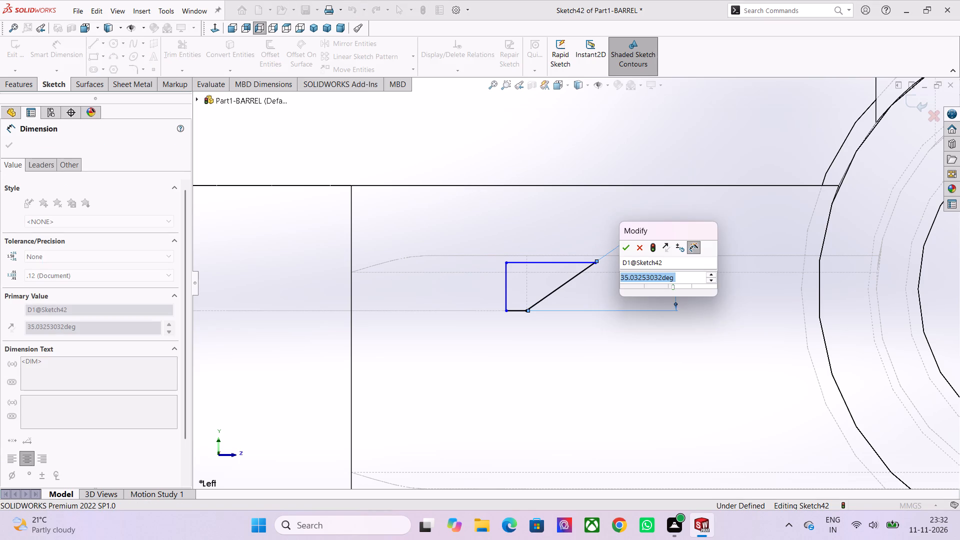
text(60)
key(Return)
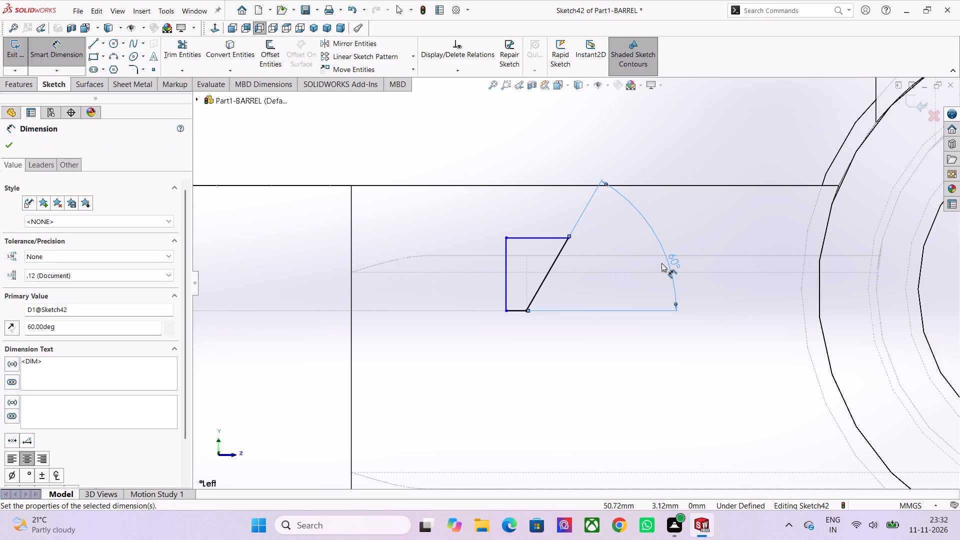
Dimension the distance from the profile's top line to the block's upper outer edge as 8 mm.
click(536, 237)
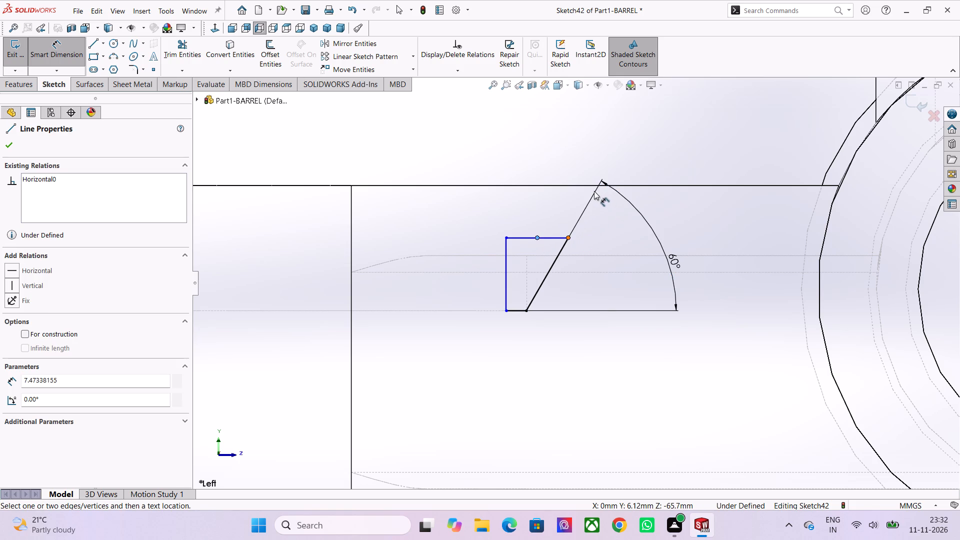
click(582, 186)
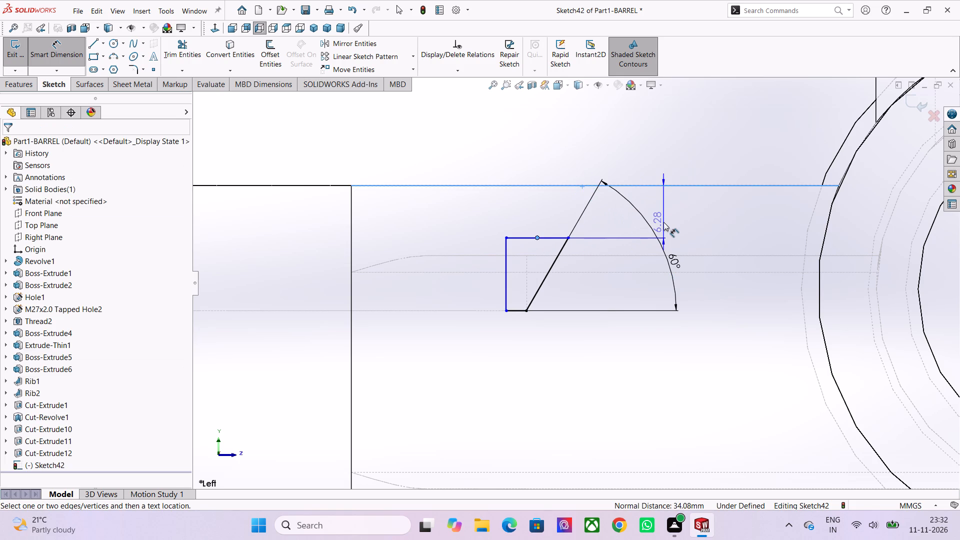
click(608, 221)
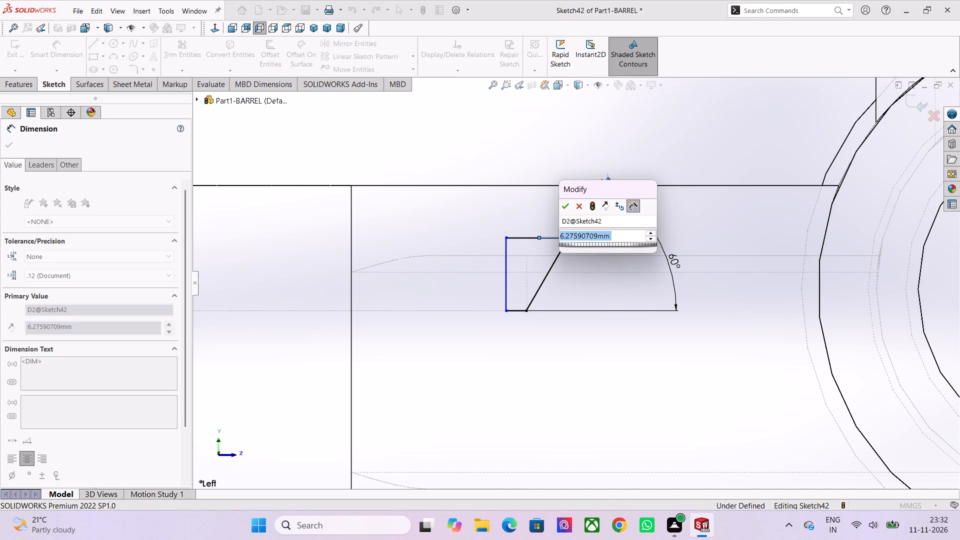
key(8)
key(Return)
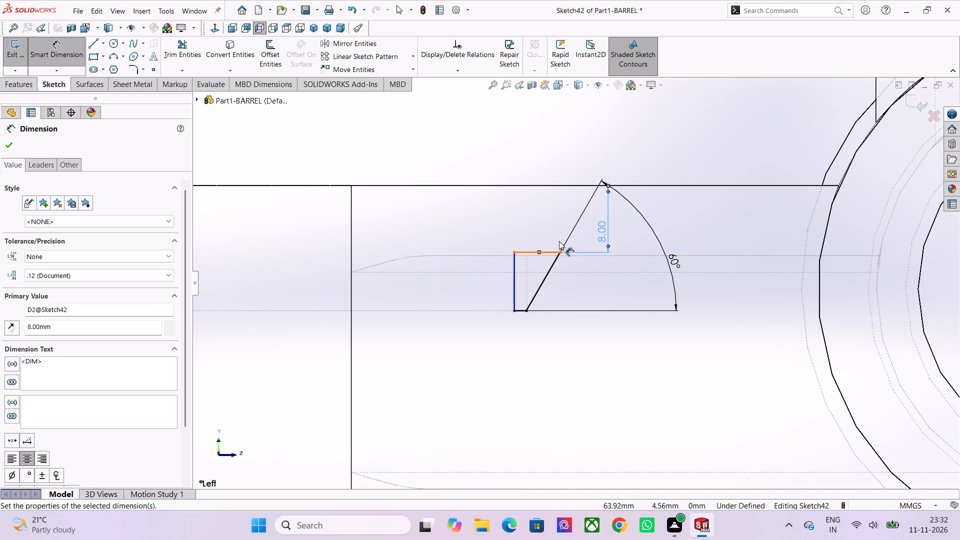
Draw a vertical construction centerline about 17.9 mm long, upward from the corner where the block's upper edge meets the side boss.
scroll(603, 225, up, 2)
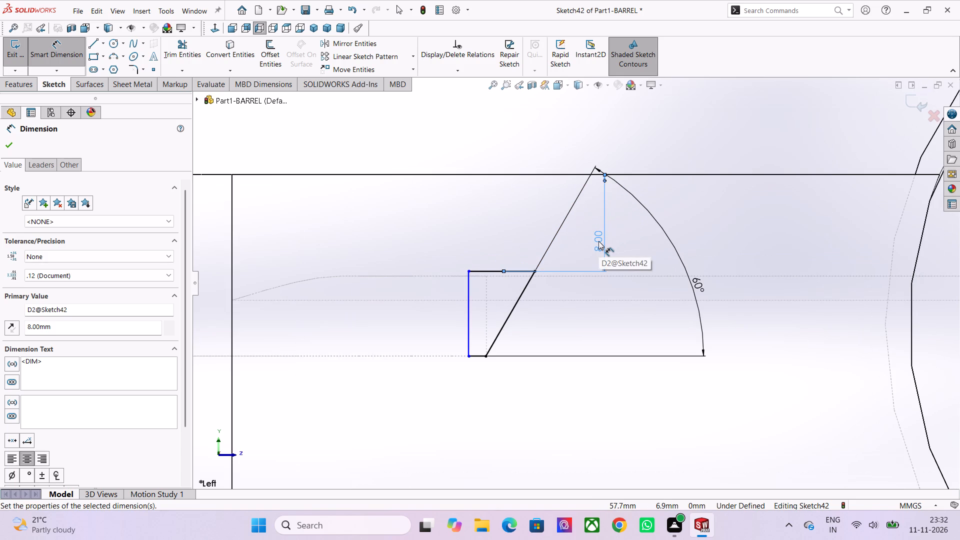
scroll(597, 215, up, 3)
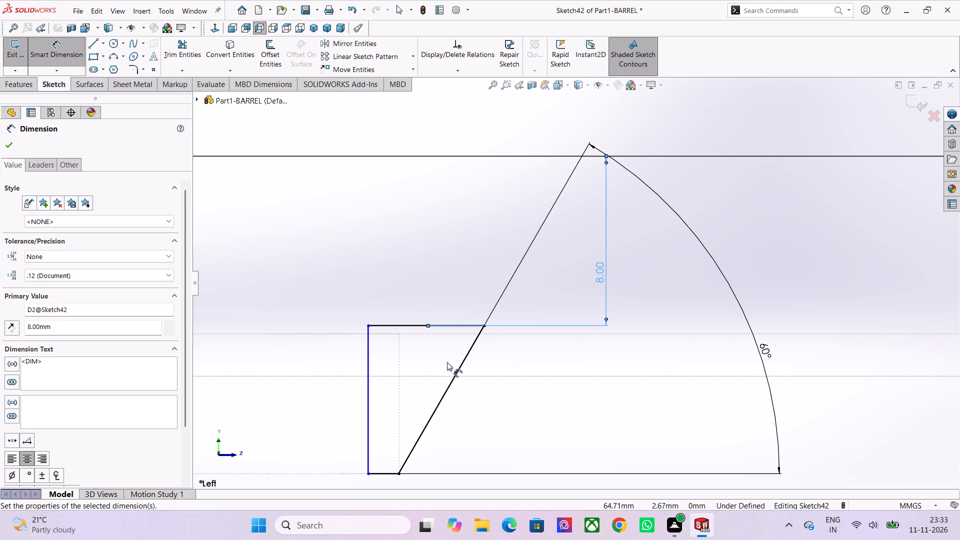
click(102, 42)
click(123, 71)
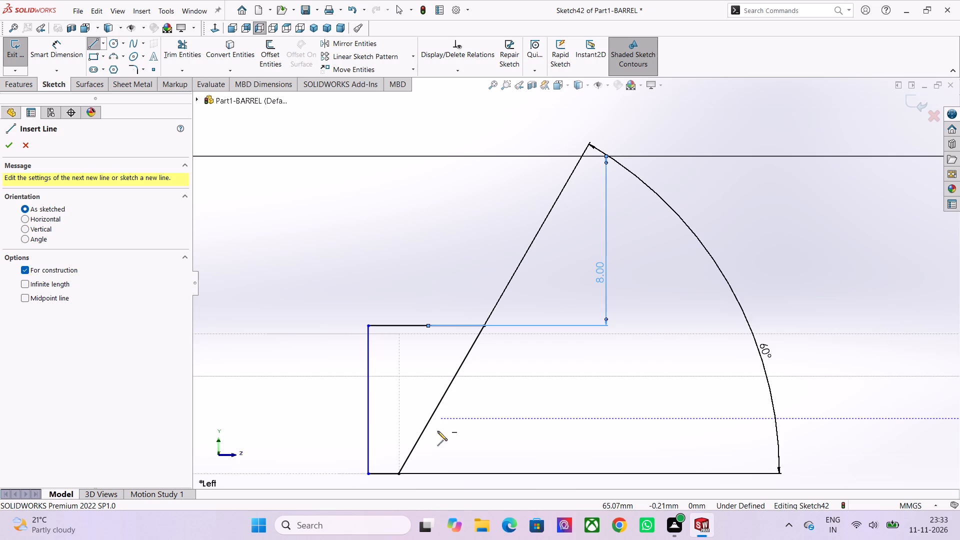
scroll(434, 399, down, 4)
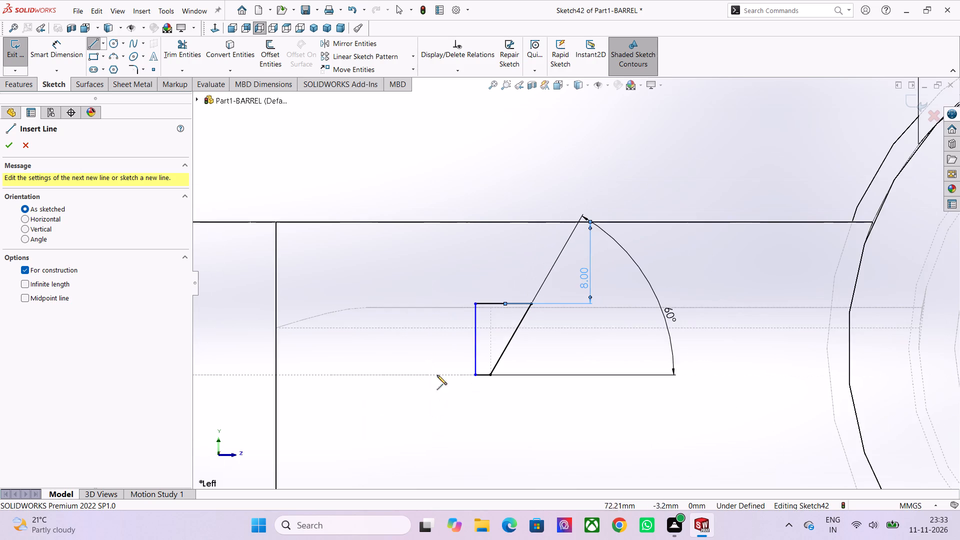
scroll(401, 314, down, 4)
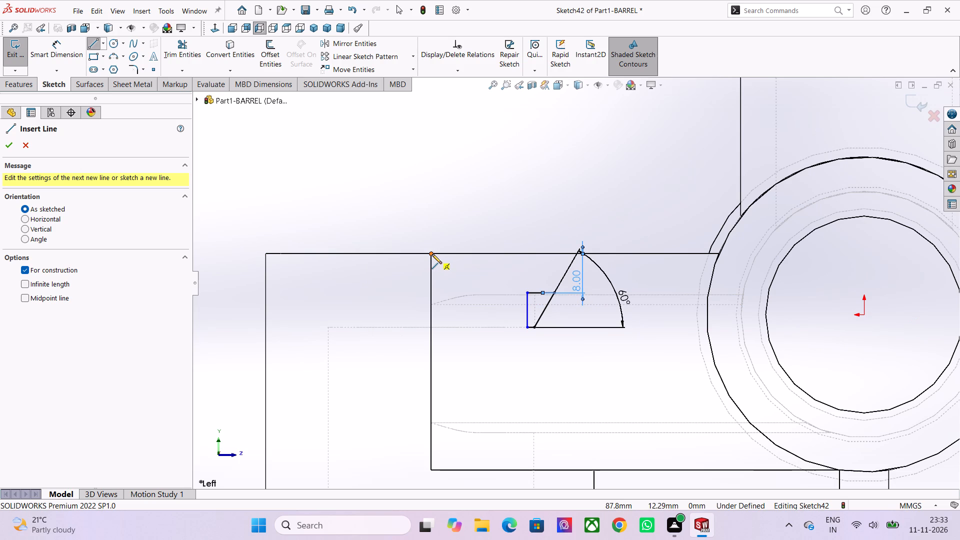
click(432, 253)
click(431, 165)
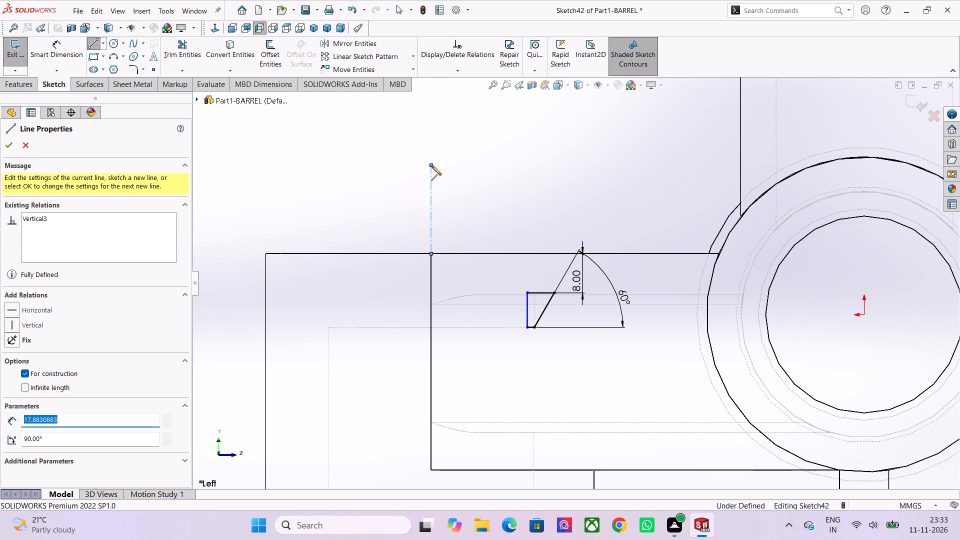
right_click(431, 165)
click(459, 178)
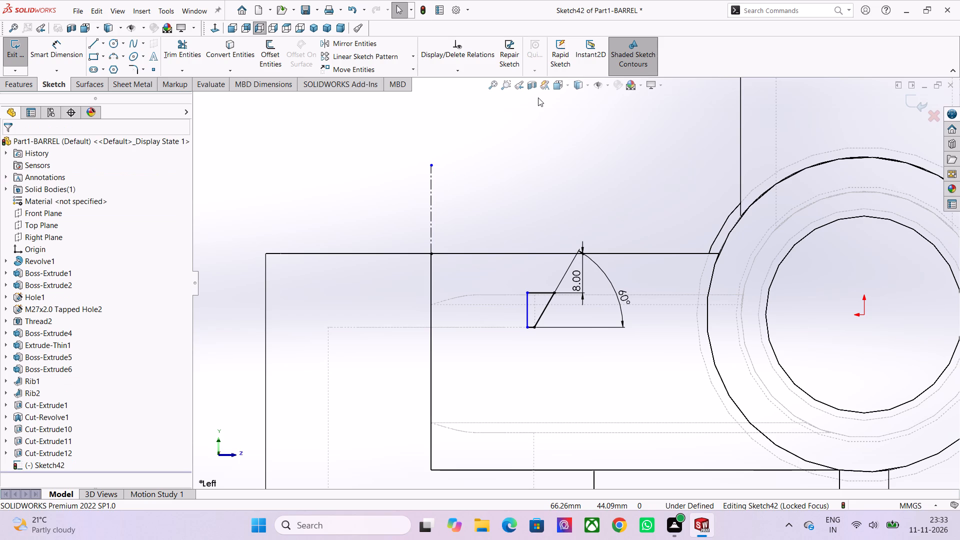
Widen the profile toward the centerline by moving its upper corner on the vertical side to about X 70.99 mm.
scroll(532, 323, up, 5)
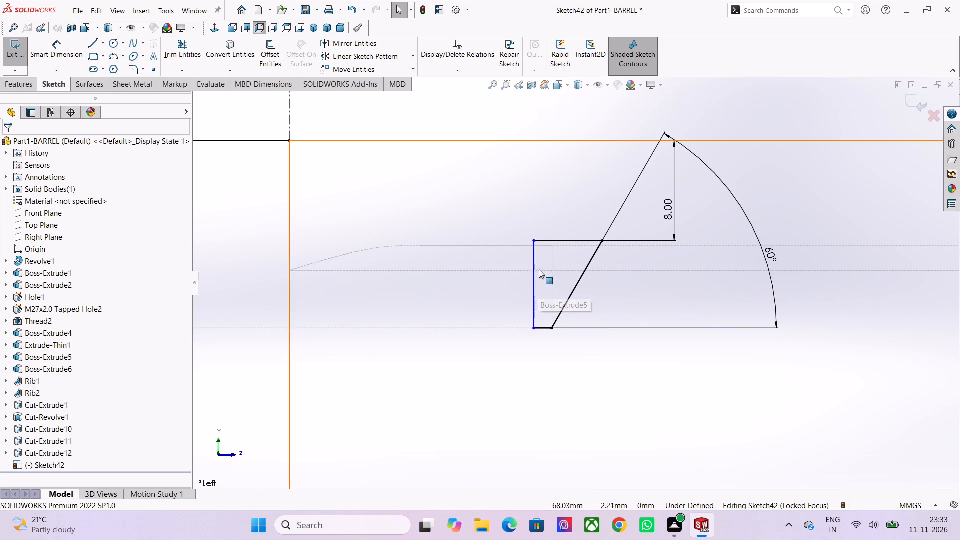
drag(534, 241, 507, 243)
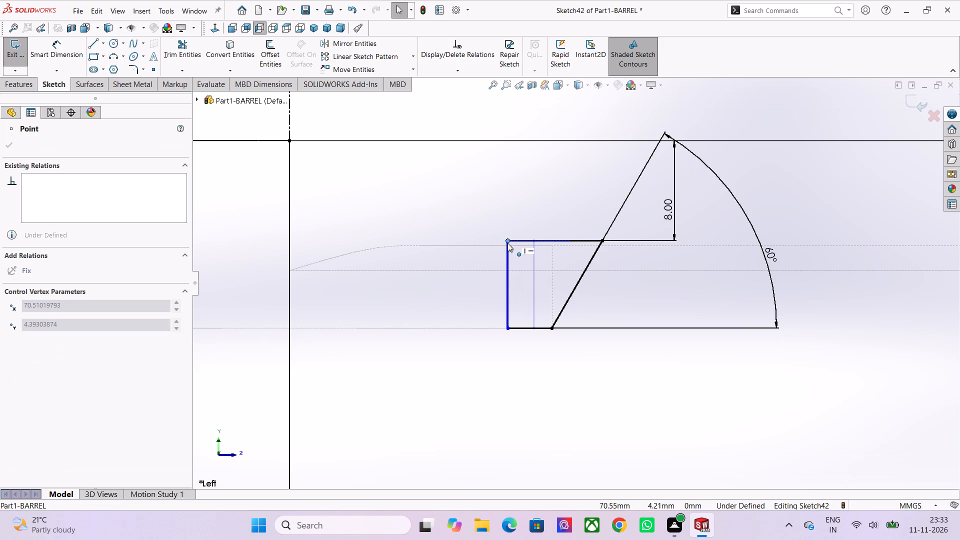
drag(507, 243, 502, 244)
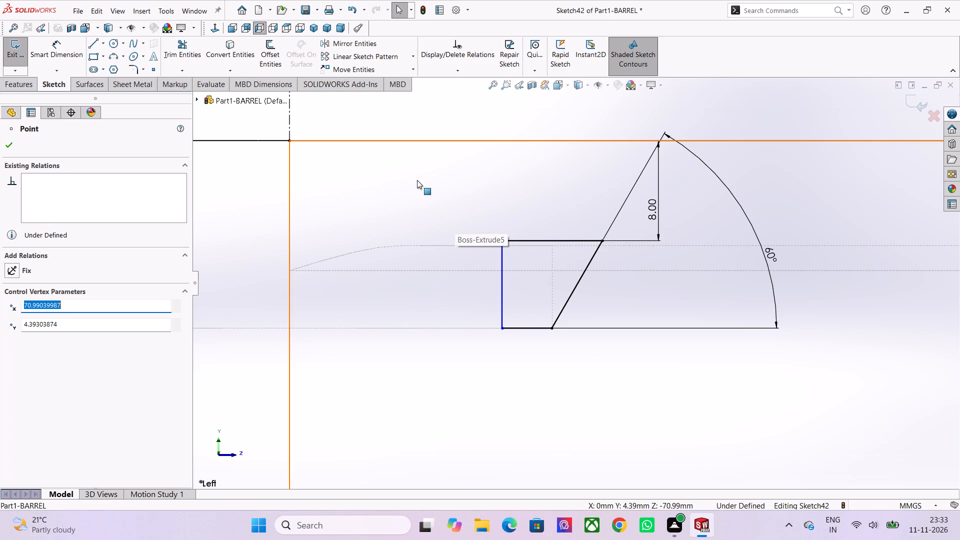
click(9, 148)
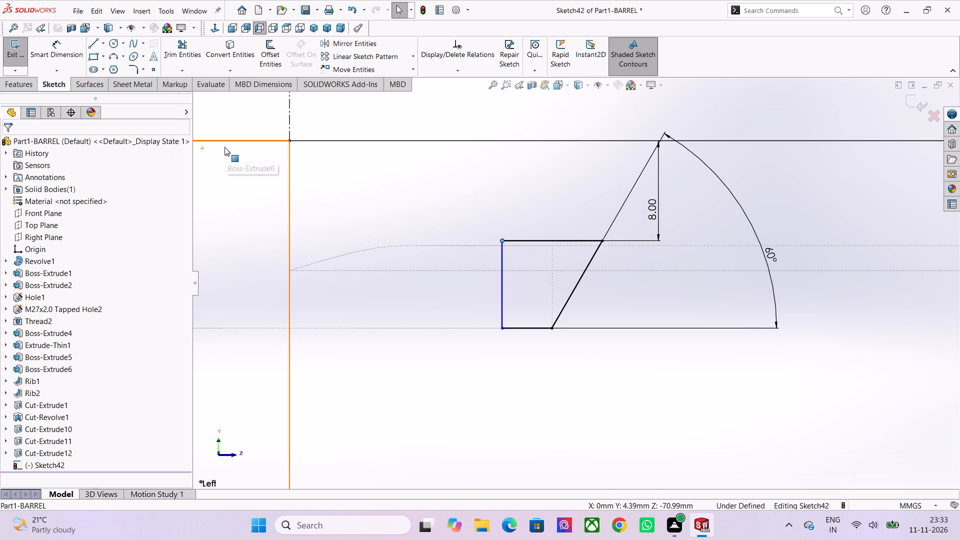
Set the model's display style to Shaded With Edges.
click(589, 89)
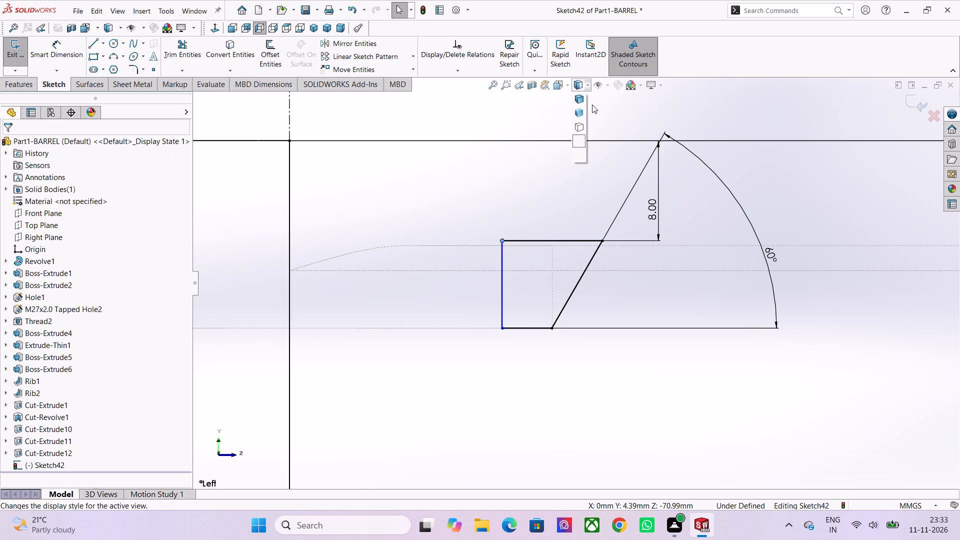
click(582, 101)
Exit the sketch and start a 360-degree Revolved Boss/Base of the angled profile about the vertical centerline.
scroll(496, 215, down, 2)
scroll(431, 223, down, 1)
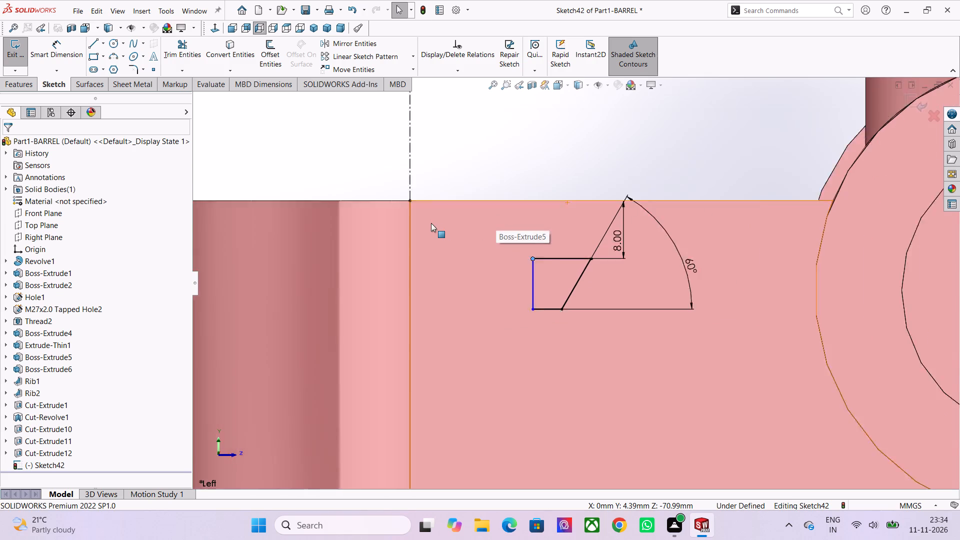
scroll(431, 223, down, 3)
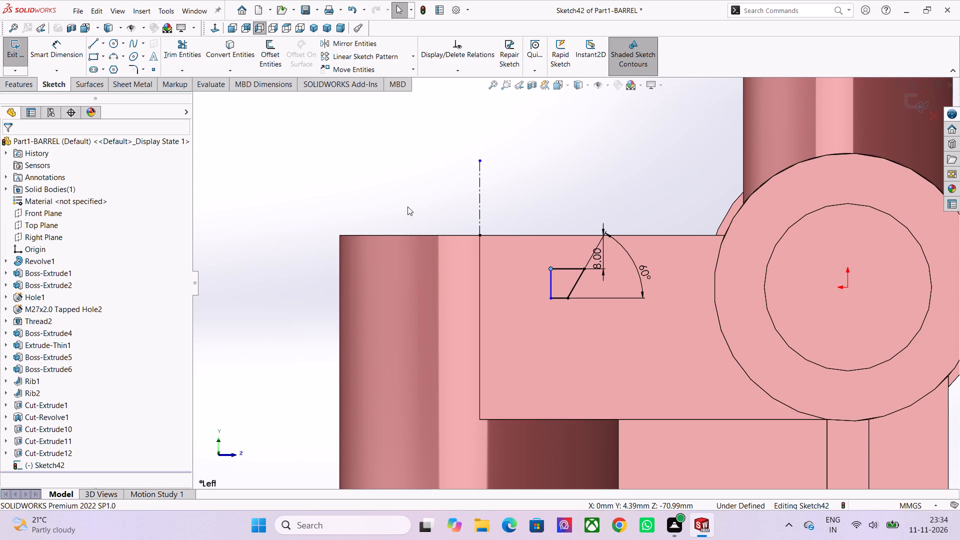
click(14, 50)
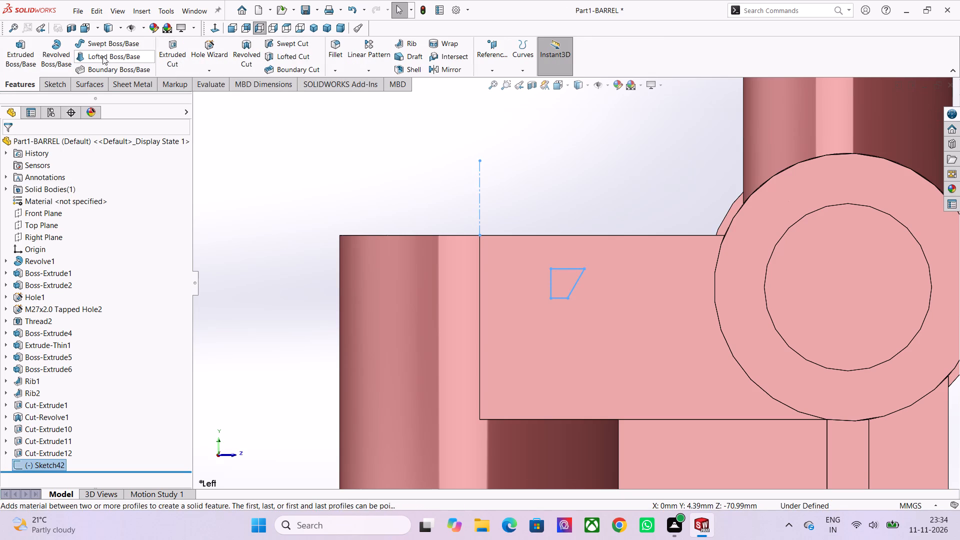
click(64, 54)
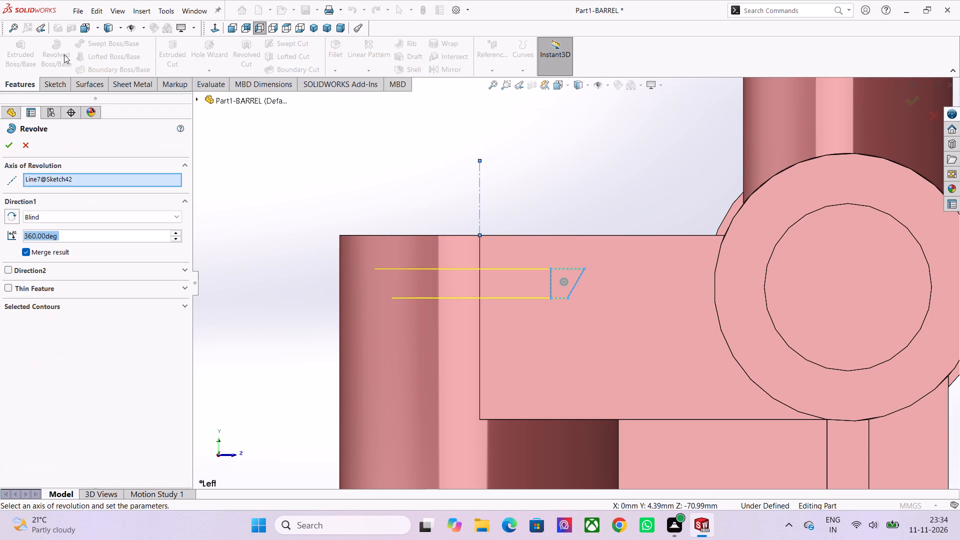
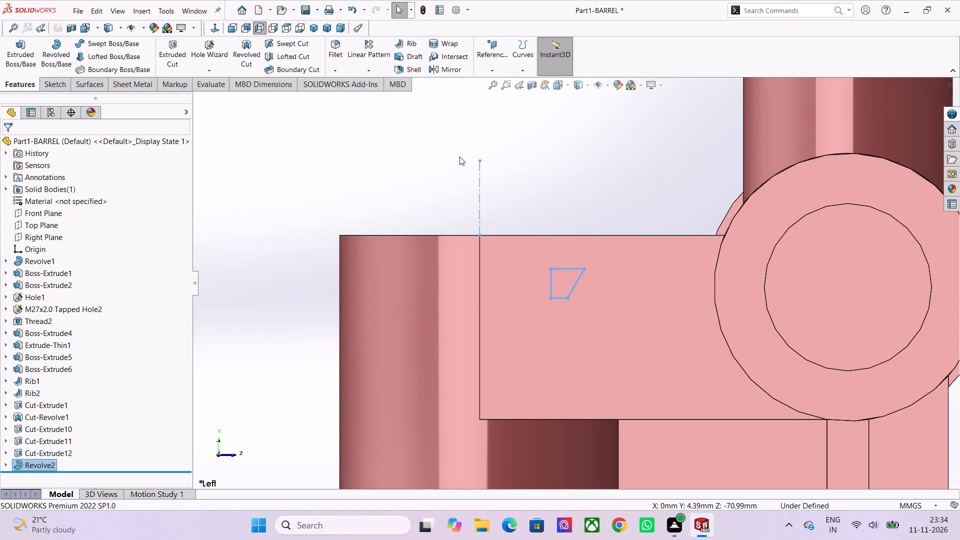
Reopen the Revolve2 feature to review its axis and angle, and close it with the settings as they are.
click(324, 327)
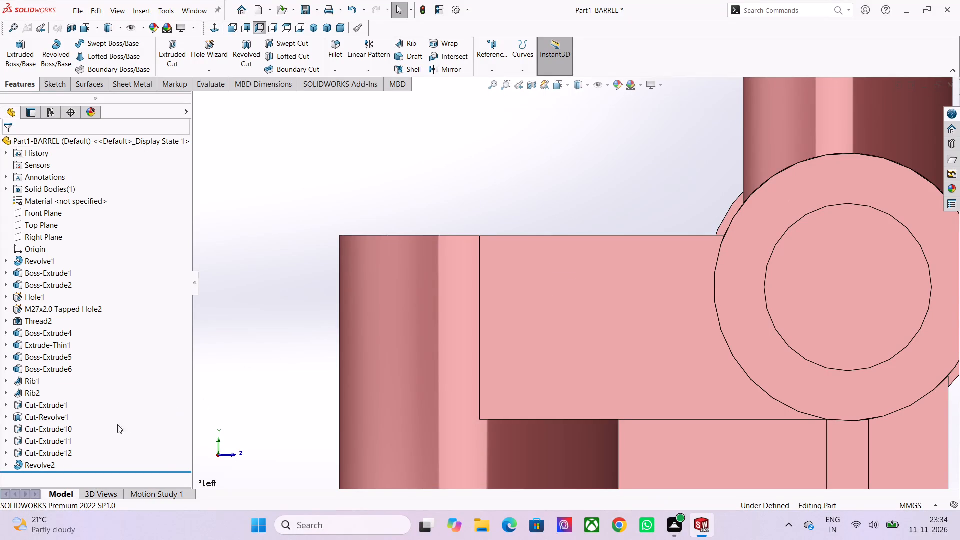
click(46, 464)
click(54, 435)
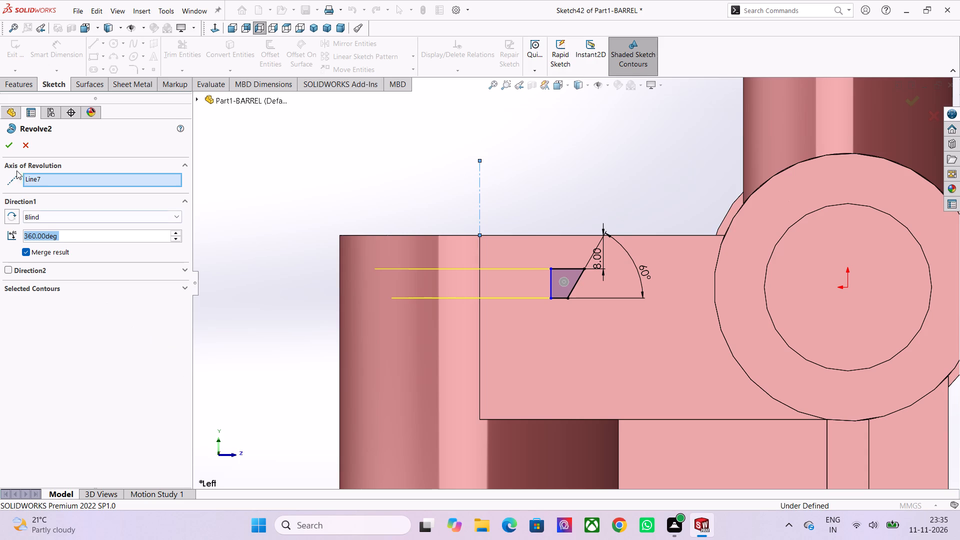
click(9, 145)
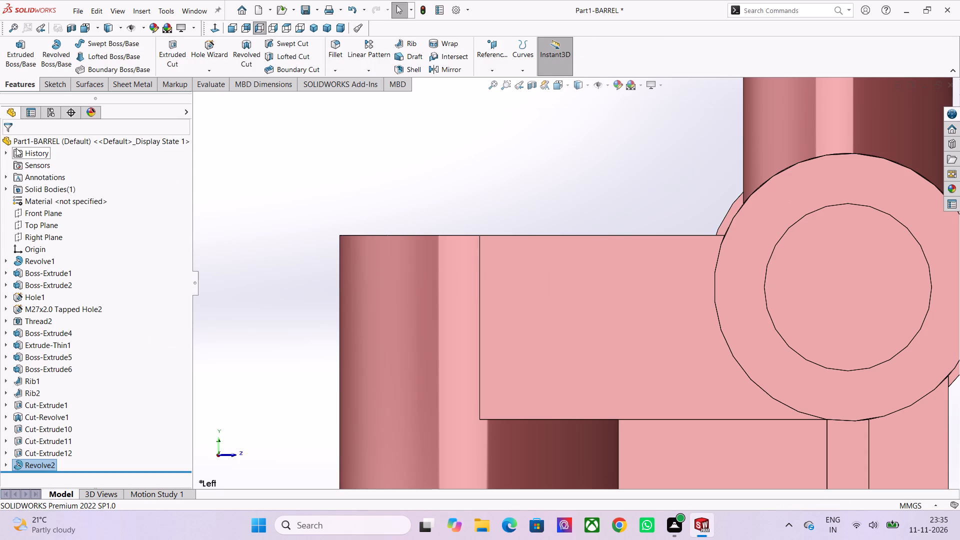
Section the barrel along the Right Plane, examine the revolved step in the side passage, and turn the section view off.
scroll(332, 356, down, 2)
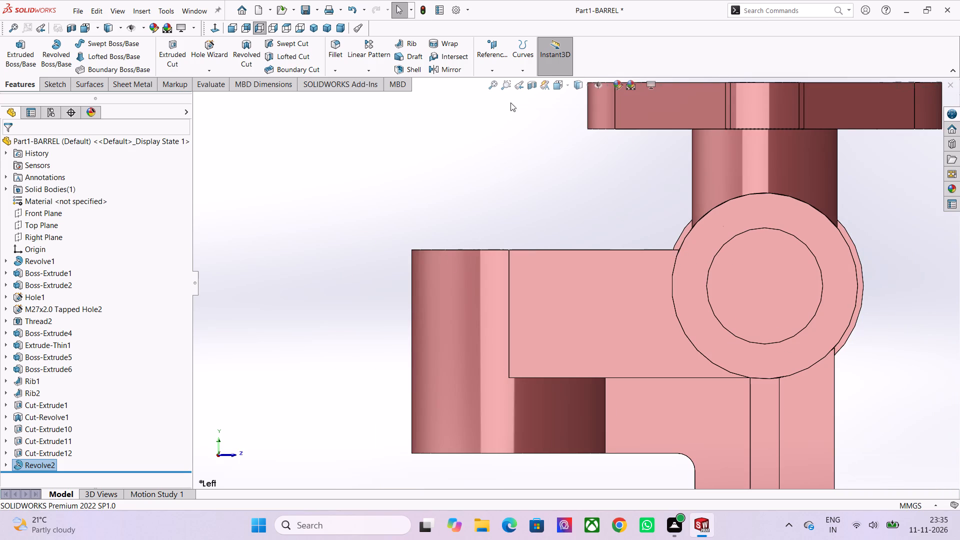
click(530, 88)
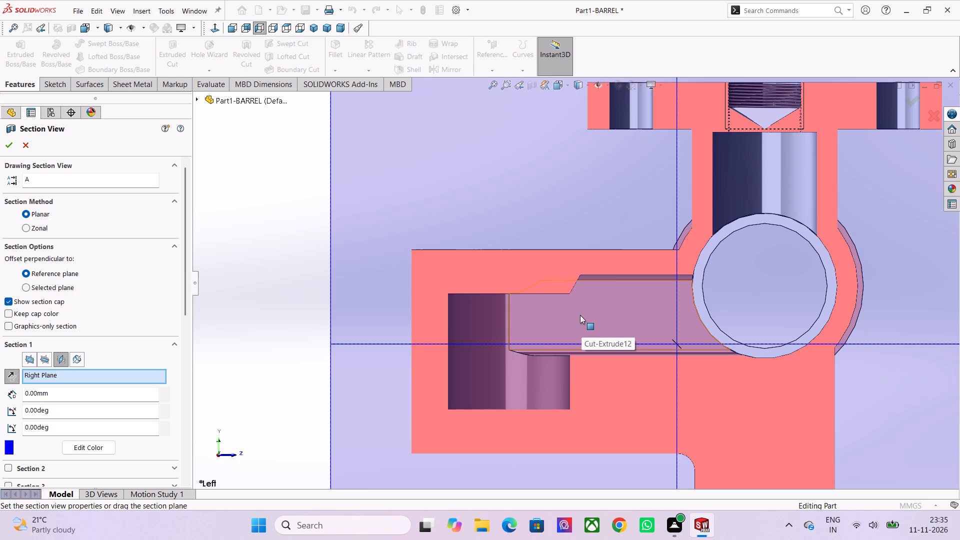
scroll(550, 311, up, 2)
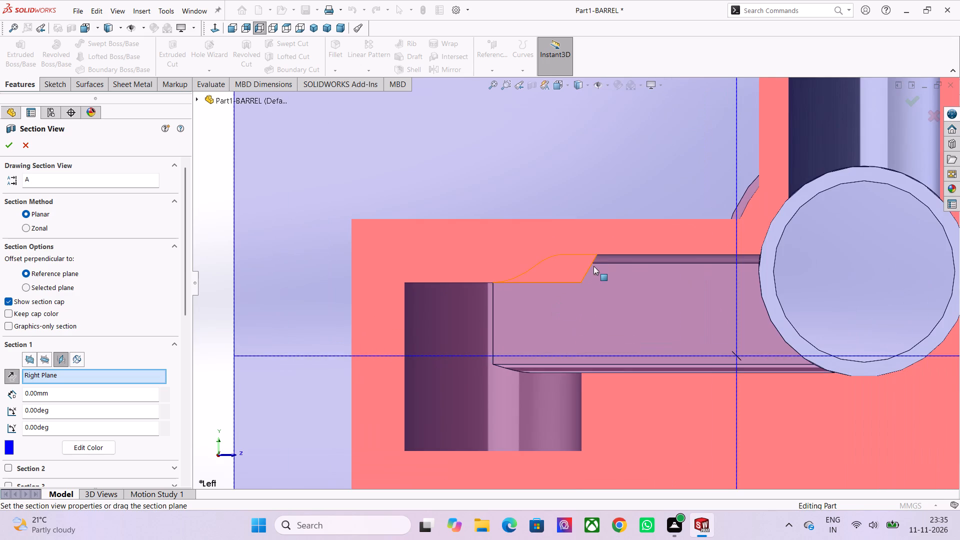
scroll(594, 270, up, 1)
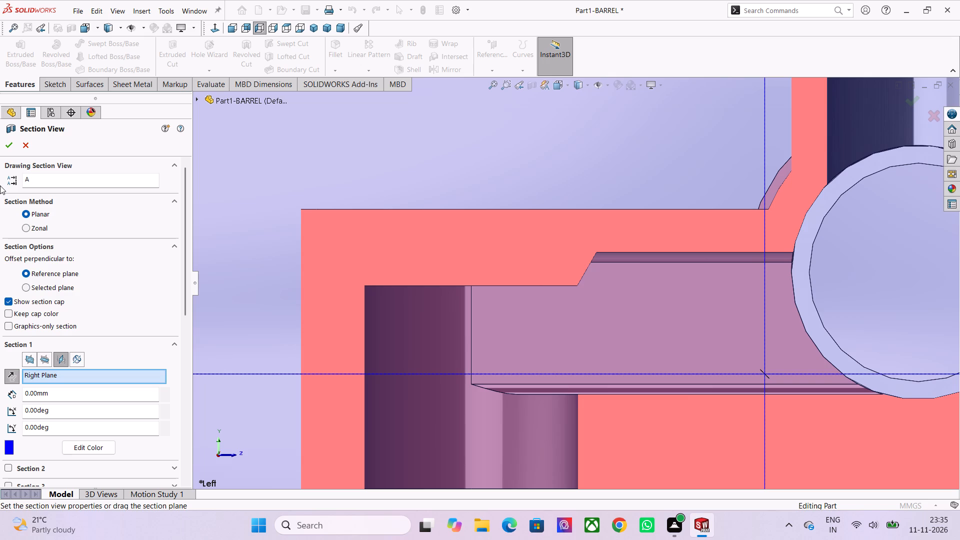
click(10, 143)
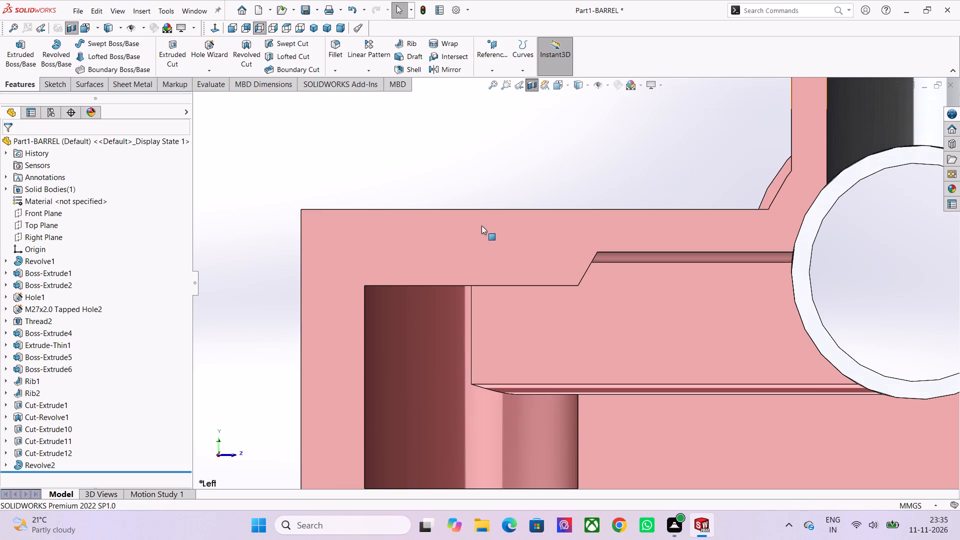
scroll(575, 305, up, 1)
scroll(584, 320, down, 4)
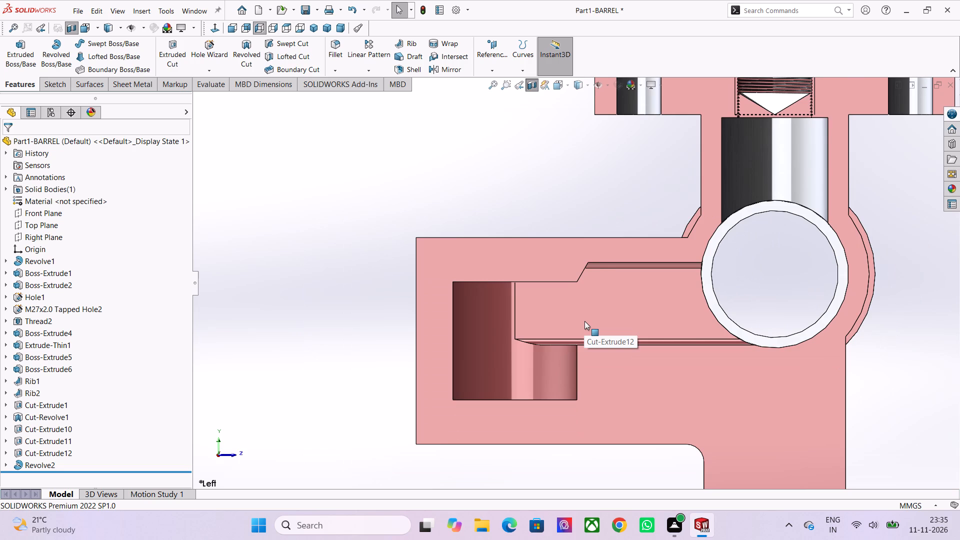
scroll(584, 321, down, 1)
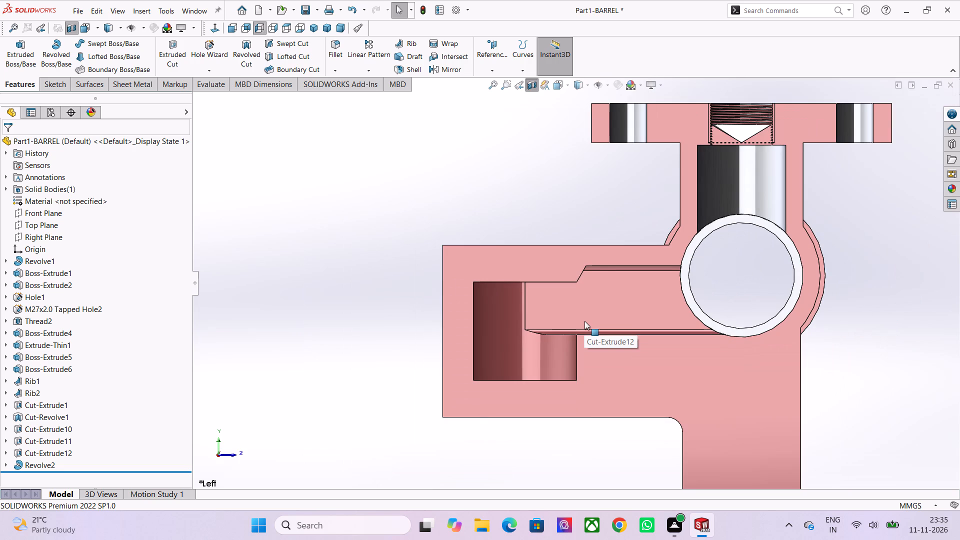
scroll(584, 321, down, 2)
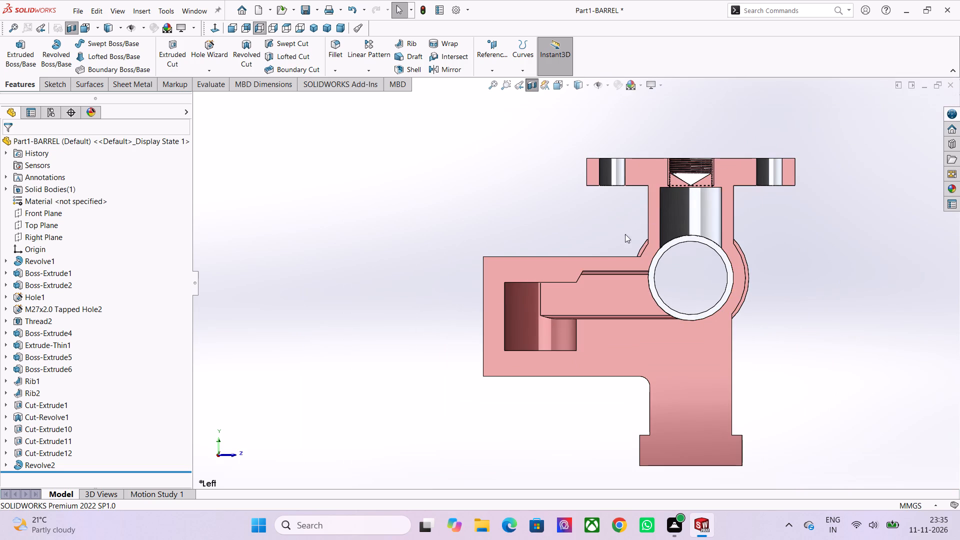
scroll(611, 247, up, 2)
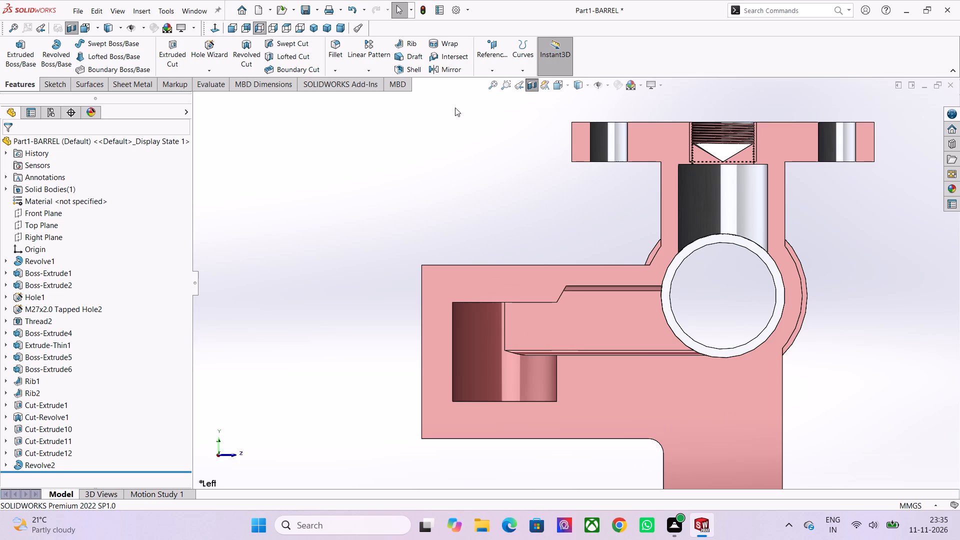
click(533, 81)
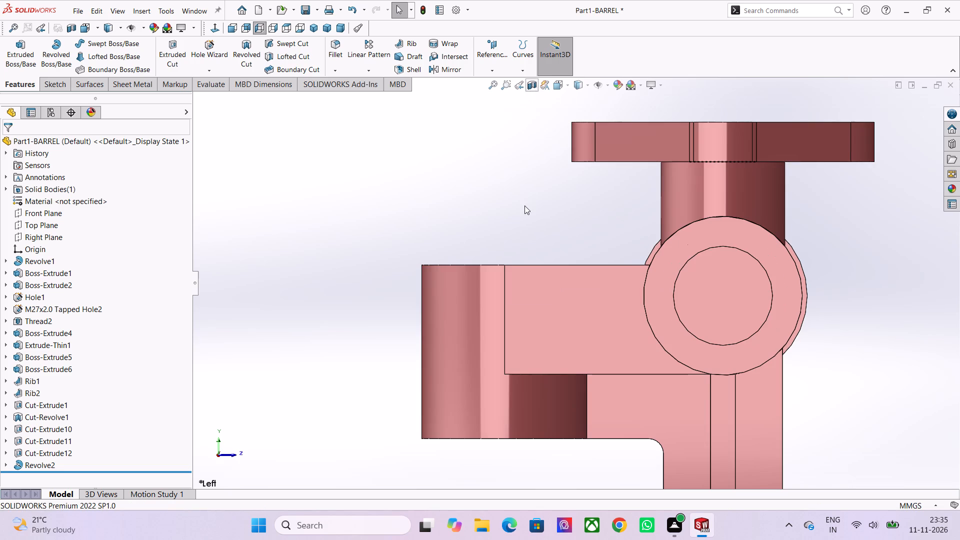
Start a sketch on the side boss's flat upper face and draw a circle about 43.7 mm in diameter centred on its rounded end.
scroll(524, 206, down, 1)
middle_drag(505, 235, 506, 345)
click(506, 341)
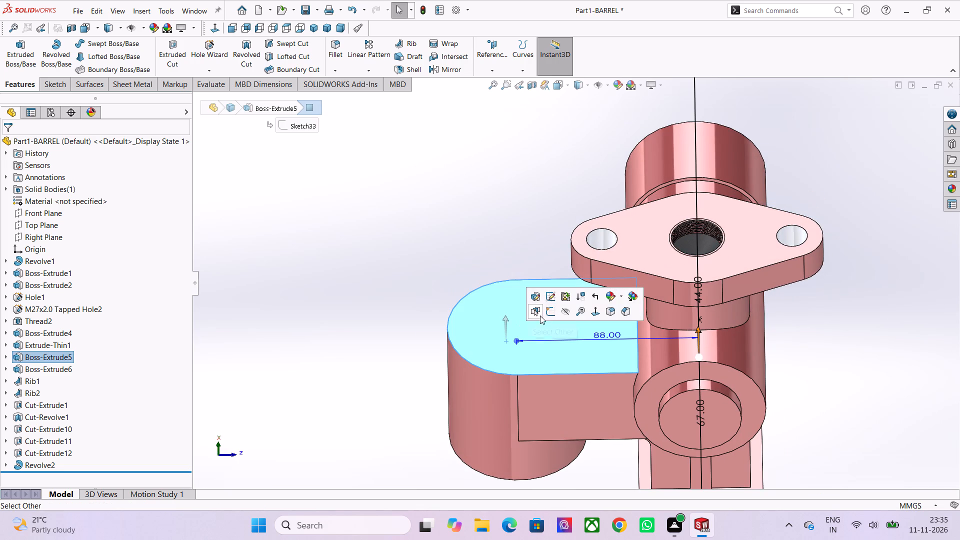
click(549, 311)
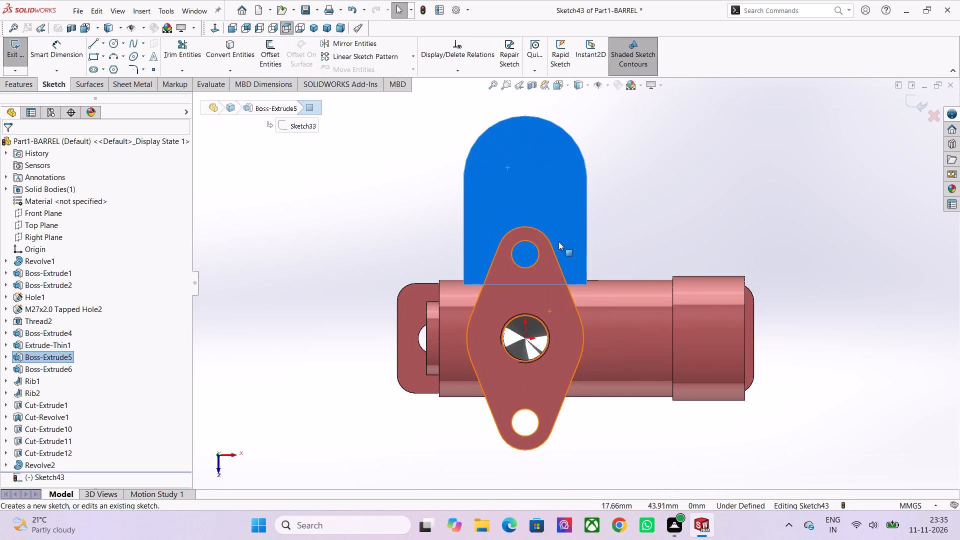
scroll(556, 187, up, 1)
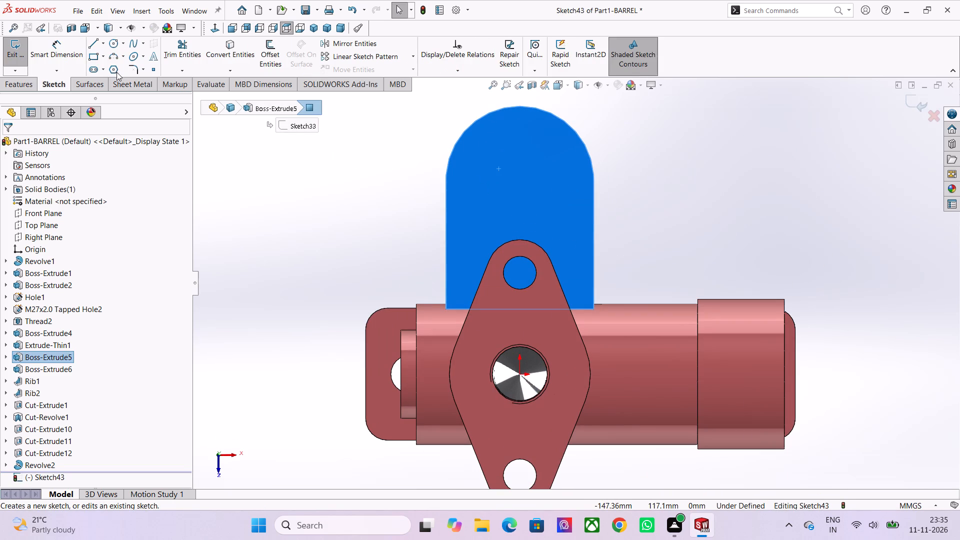
click(111, 41)
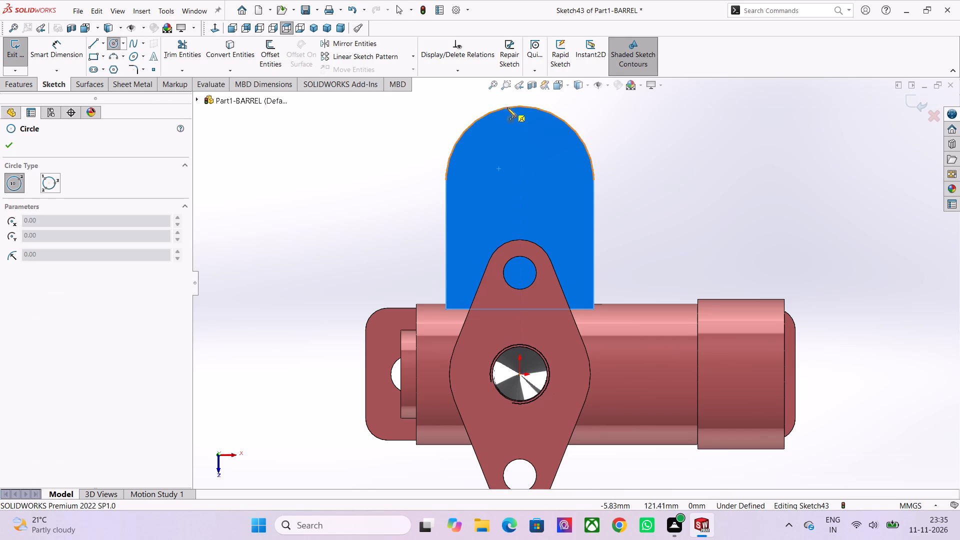
click(519, 179)
click(519, 132)
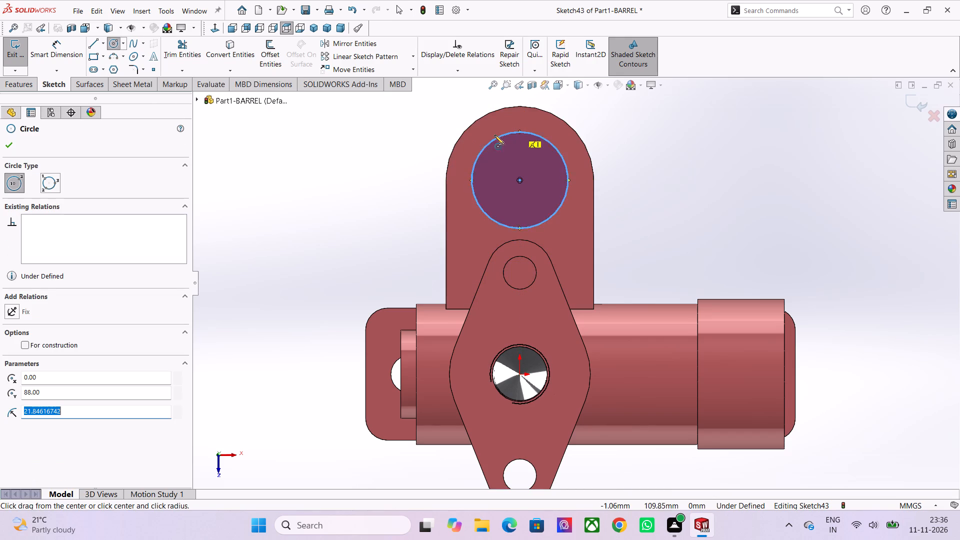
Dimension the new circle's diameter as 45 mm.
click(52, 49)
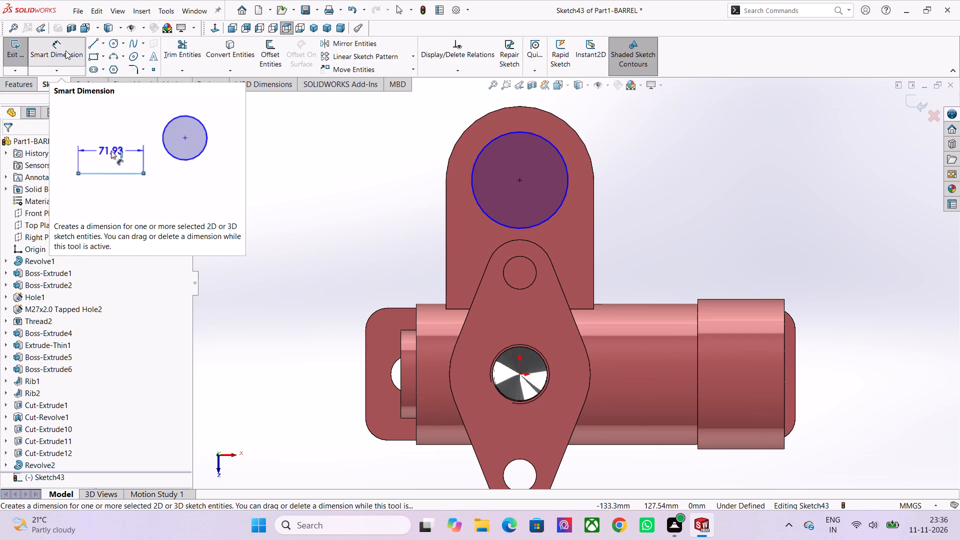
click(544, 136)
click(649, 139)
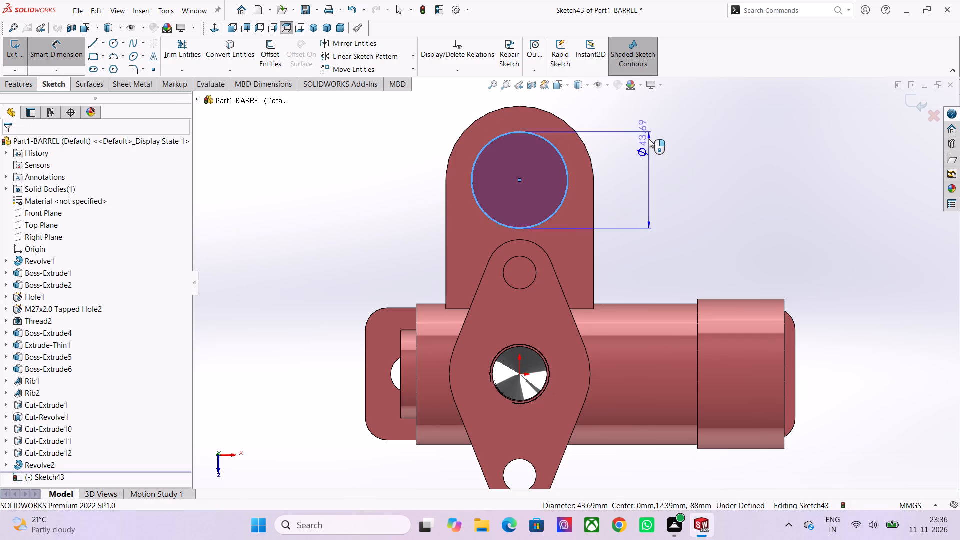
text(45)
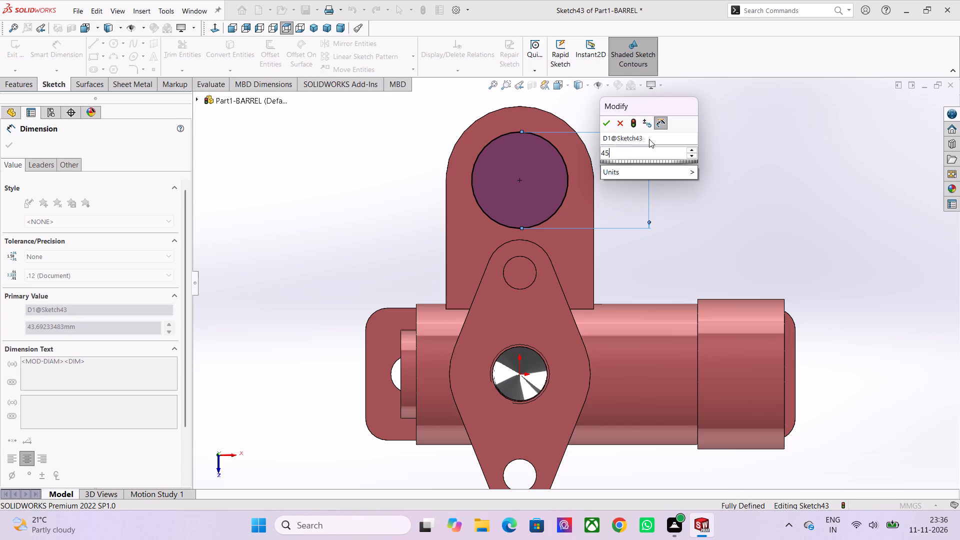
key(Return)
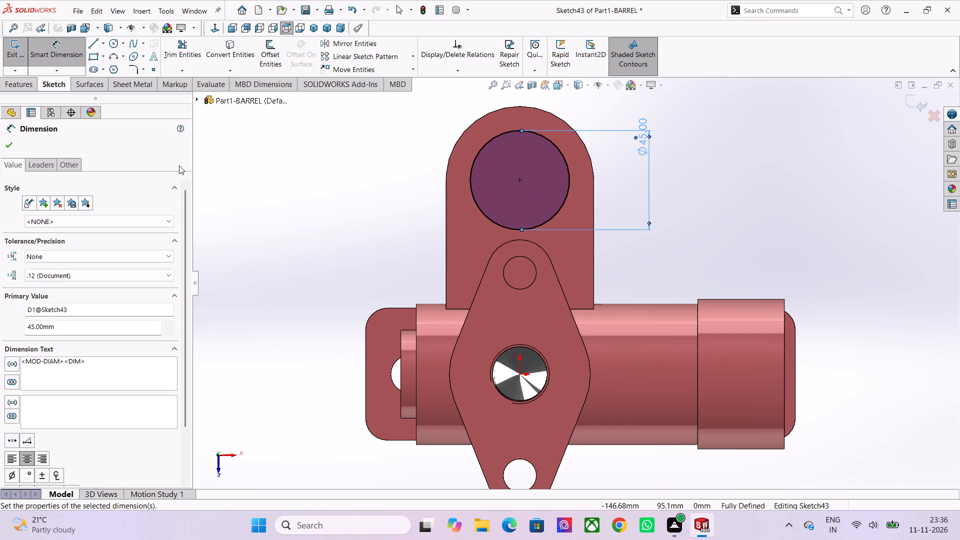
click(7, 145)
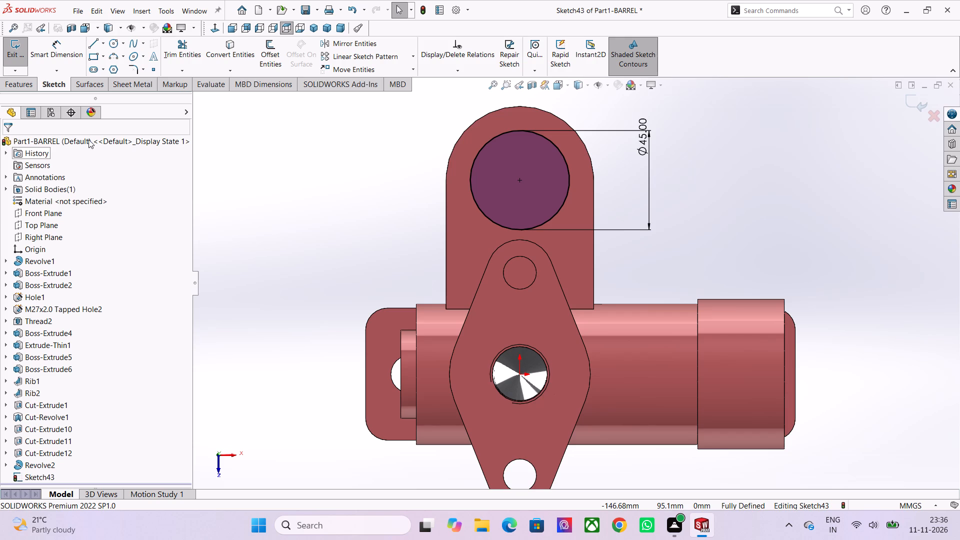
Make the 45 mm circle concentric with the side boss's rounded outer edge.
ctrl+click(508, 131)
ctrl+click(508, 107)
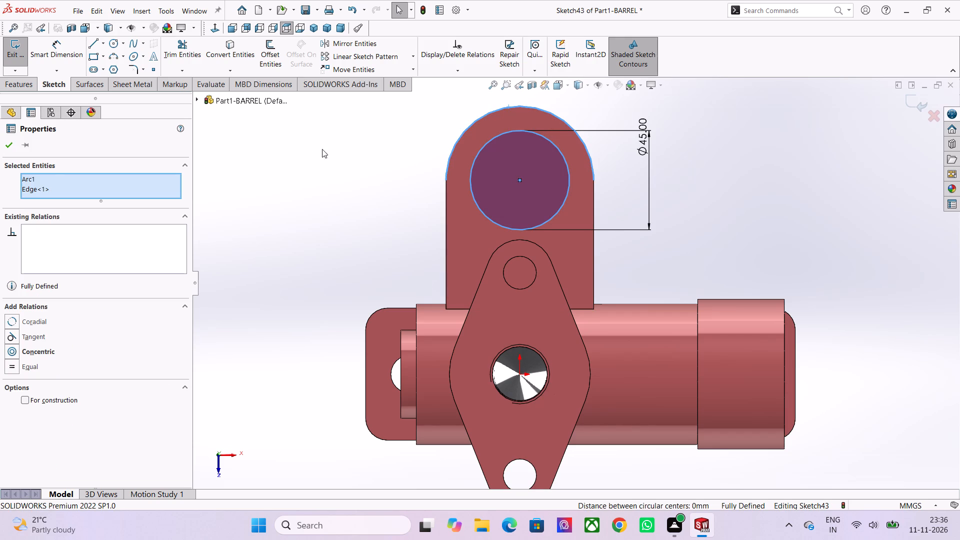
click(35, 354)
click(15, 148)
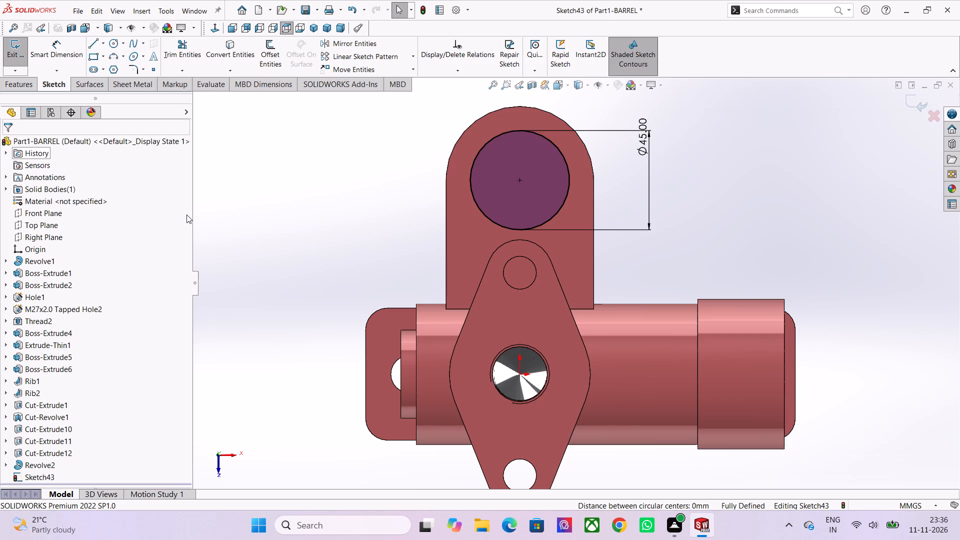
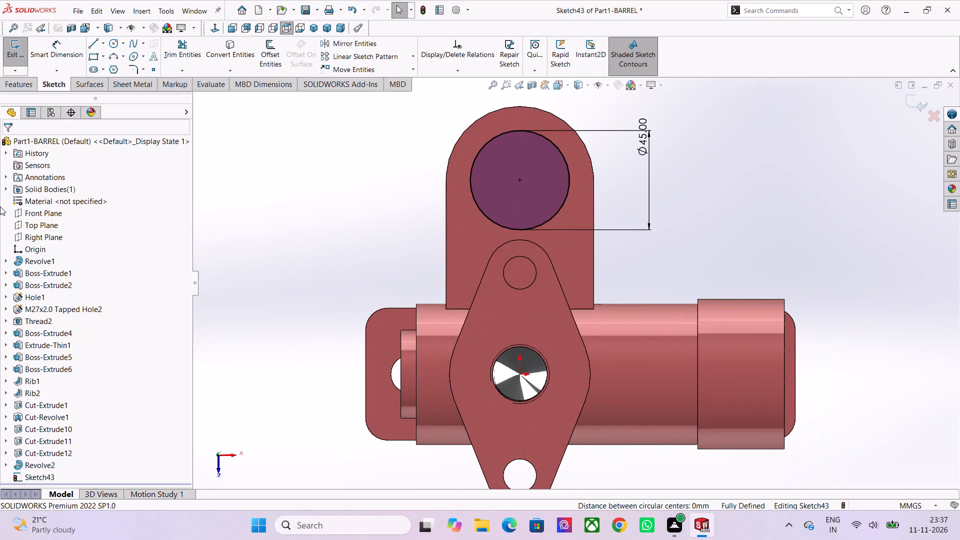
Cut-extrude the 45 mm circle on the side boss's upper face to a blind depth of 3 mm.
click(16, 44)
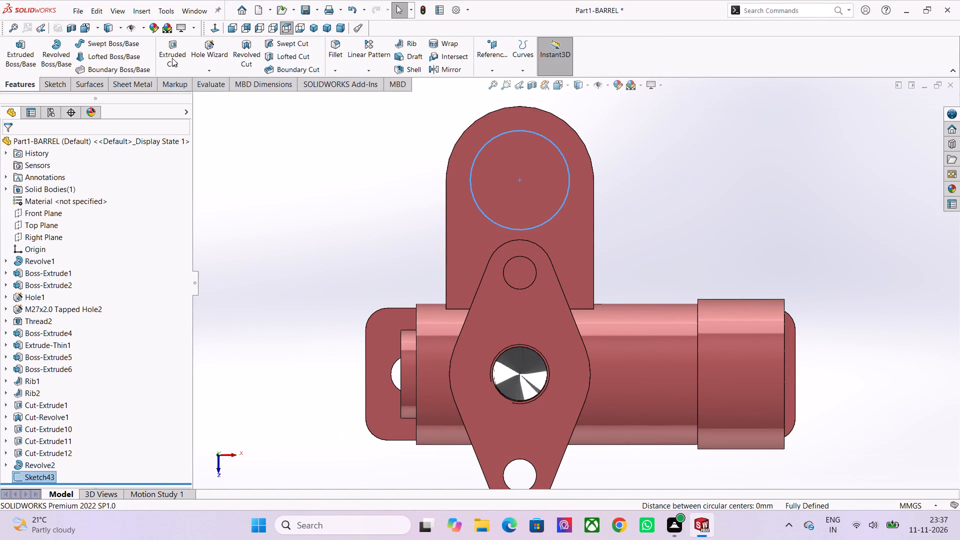
click(172, 58)
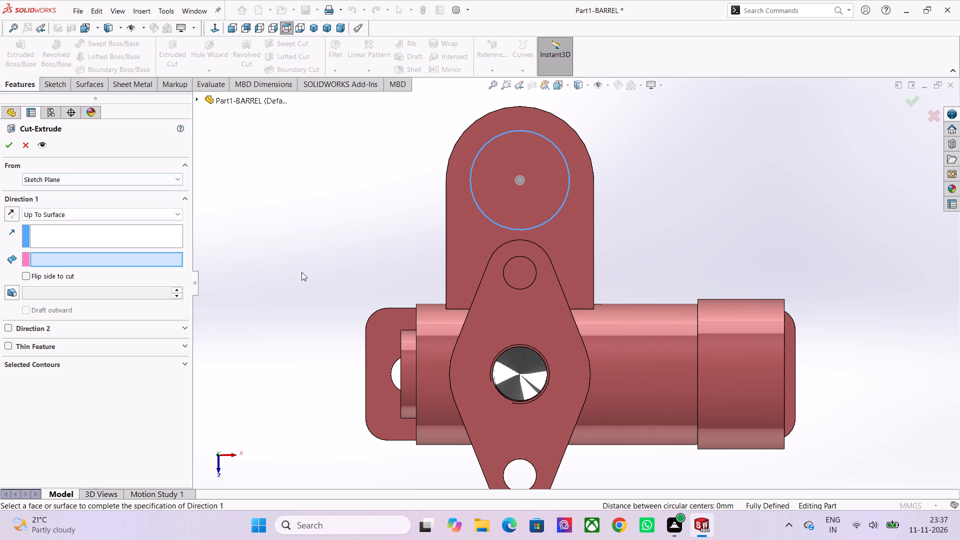
scroll(309, 278, down, 1)
middle_drag(308, 296, 332, 256)
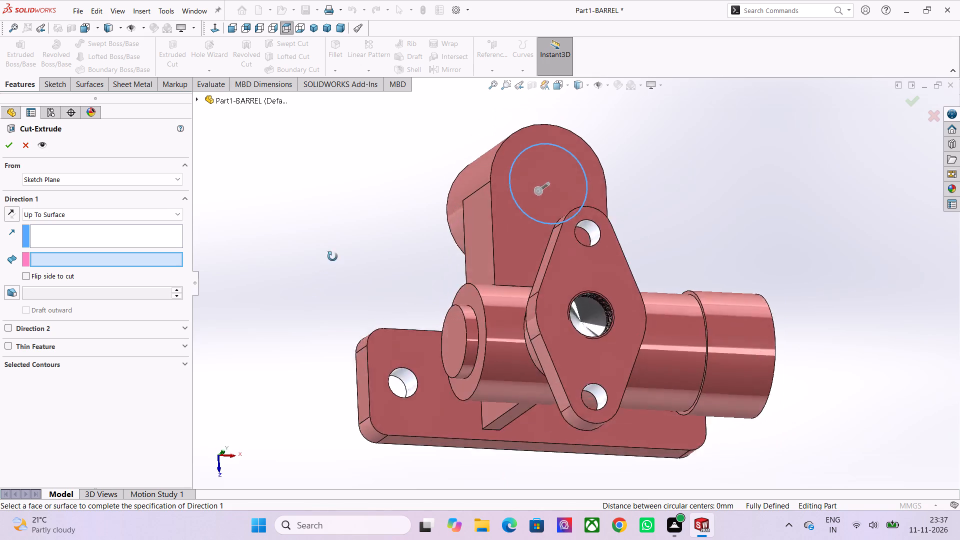
middle_drag(332, 256, 393, 291)
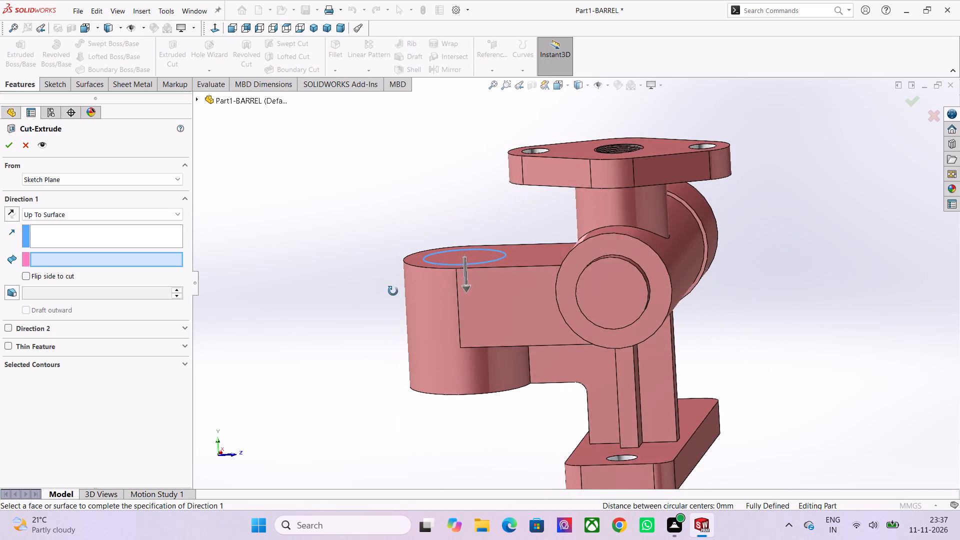
middle_drag(393, 291, 404, 295)
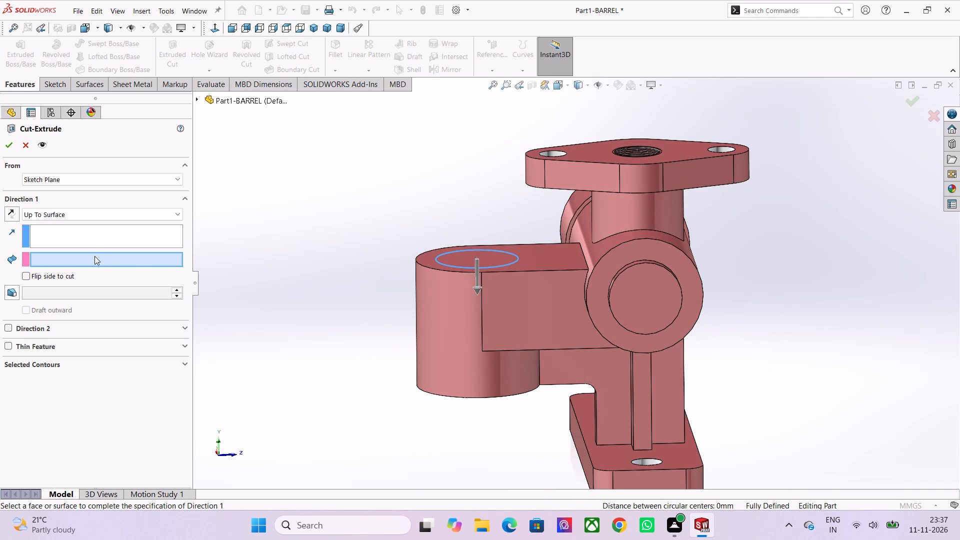
click(91, 216)
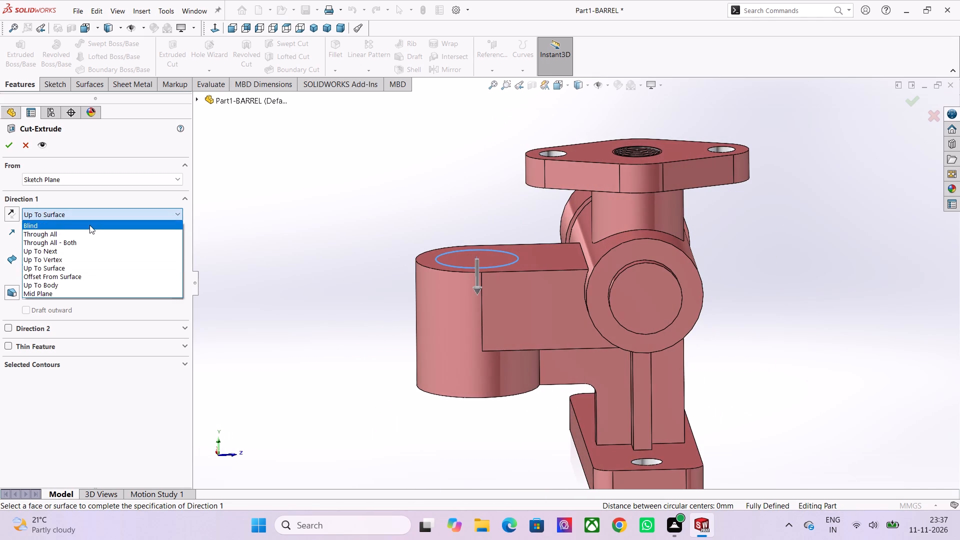
click(89, 225)
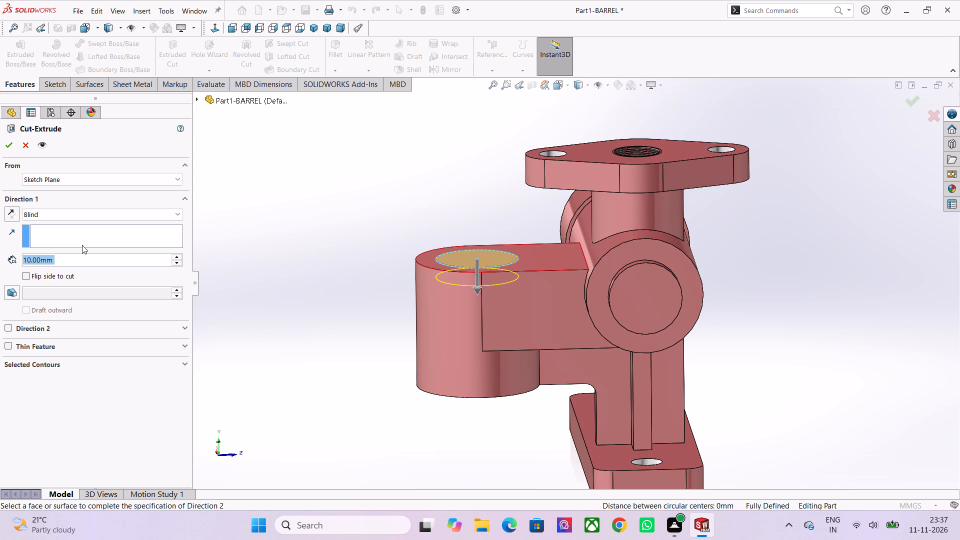
key(3)
key(Return)
key(Return)
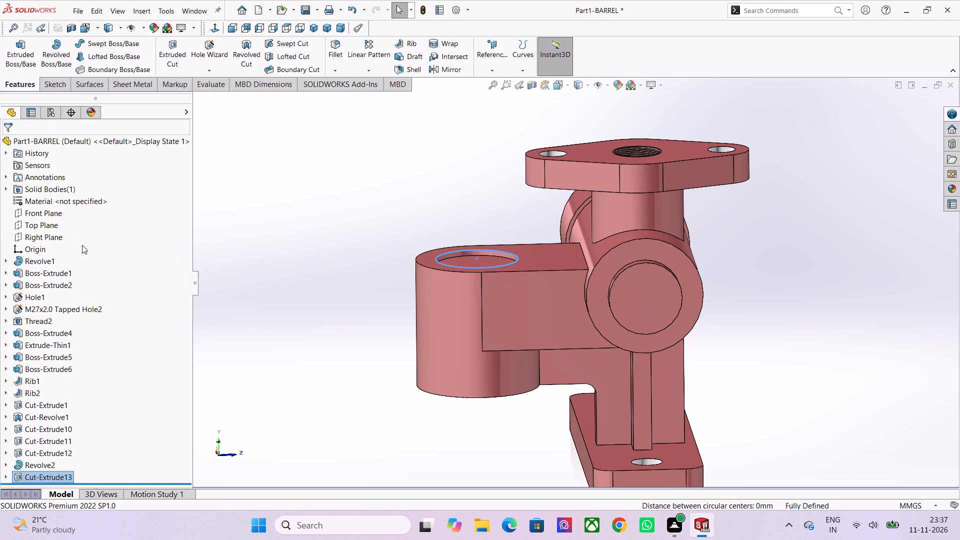
click(435, 216)
Examine the shallow round recess in the side boss and the surrounding barrel geometry from several angles.
middle_drag(436, 219, 397, 254)
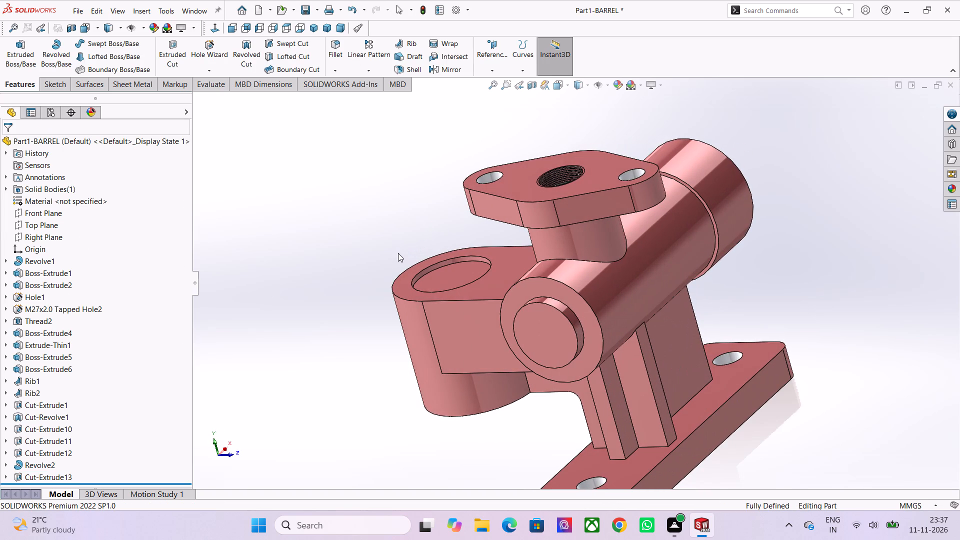
middle_drag(361, 251, 366, 249)
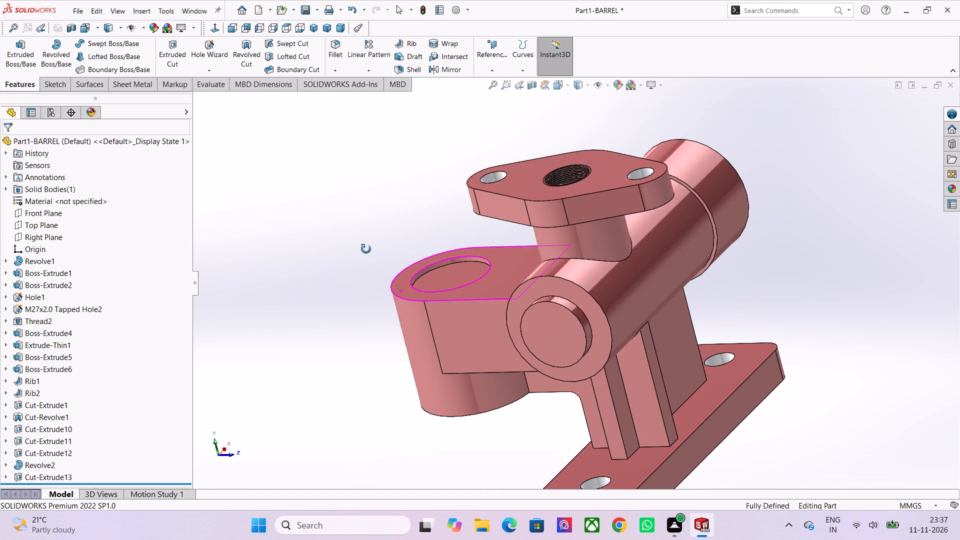
middle_drag(366, 249, 397, 219)
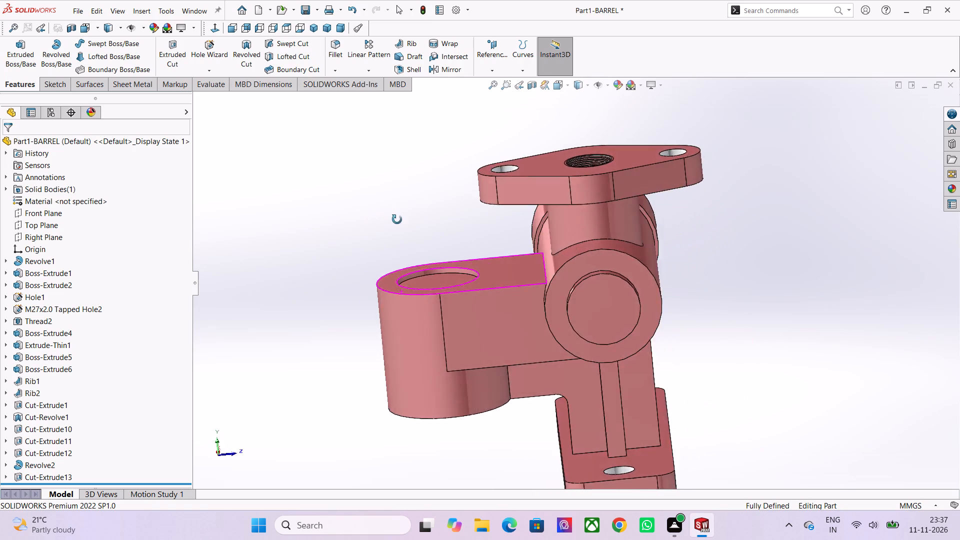
middle_drag(397, 219, 408, 283)
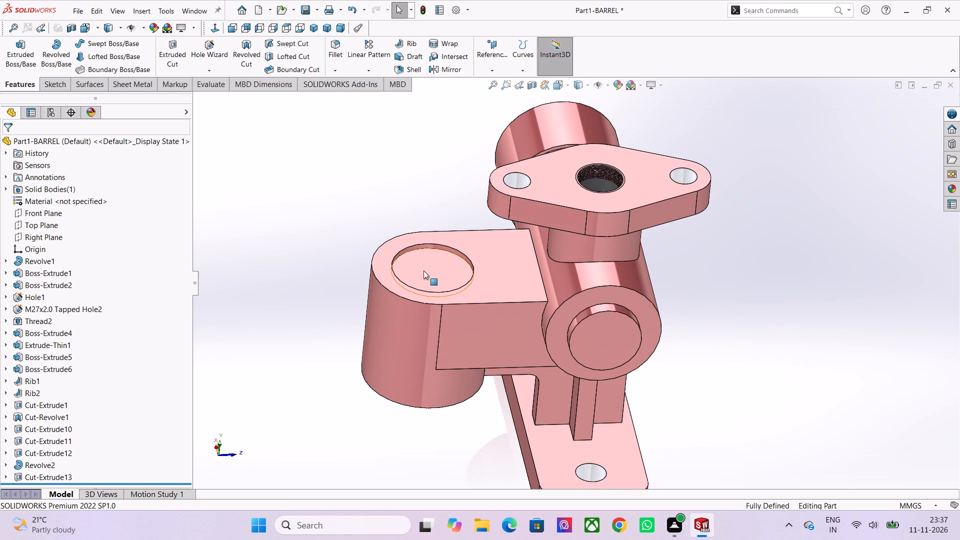
scroll(460, 264, up, 3)
click(368, 175)
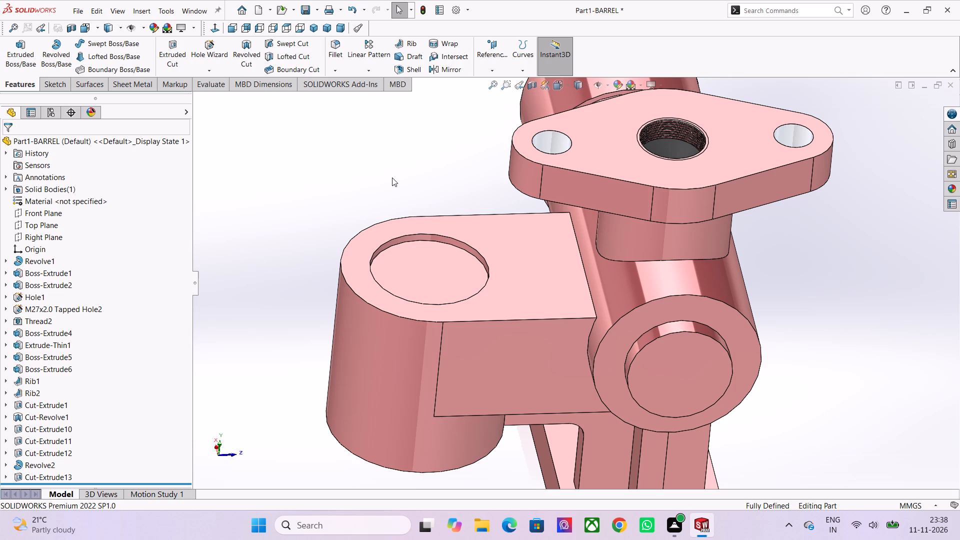
scroll(424, 230, up, 1)
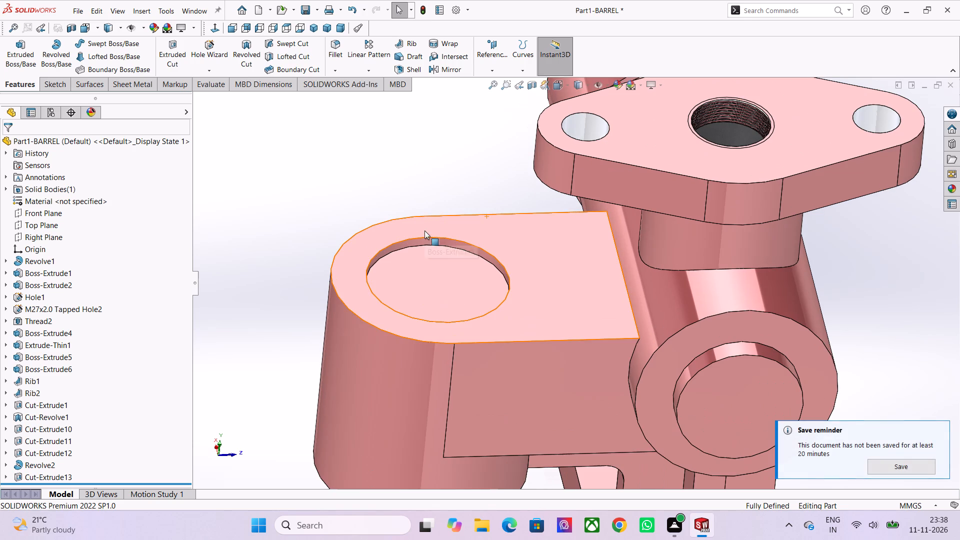
scroll(425, 266, down, 2)
middle_drag(405, 300, 409, 248)
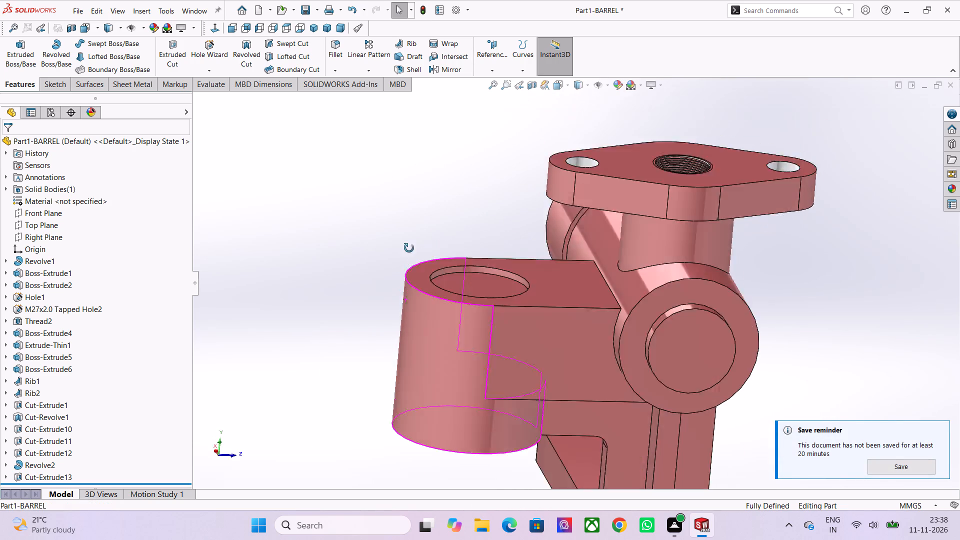
middle_drag(409, 248, 397, 322)
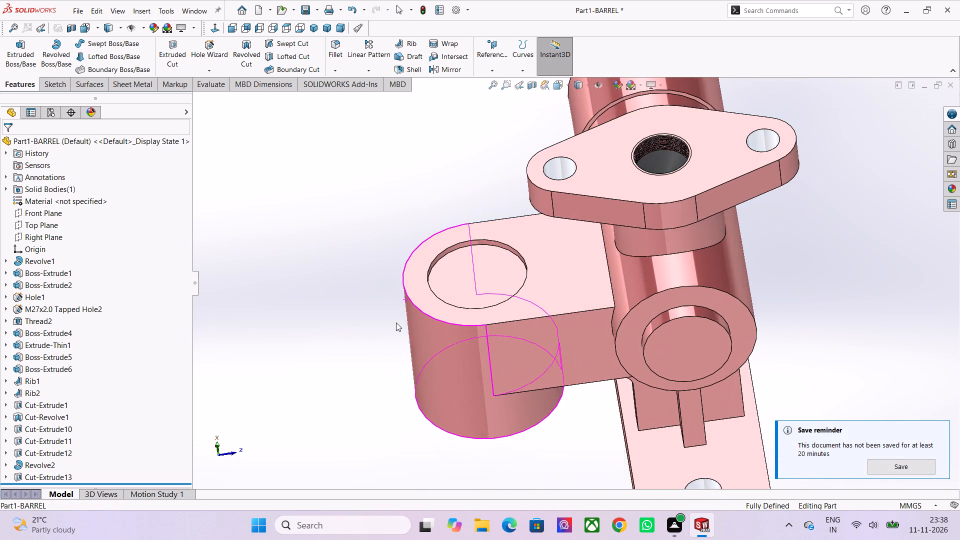
scroll(396, 315, down, 1)
middle_drag(527, 246, 590, 283)
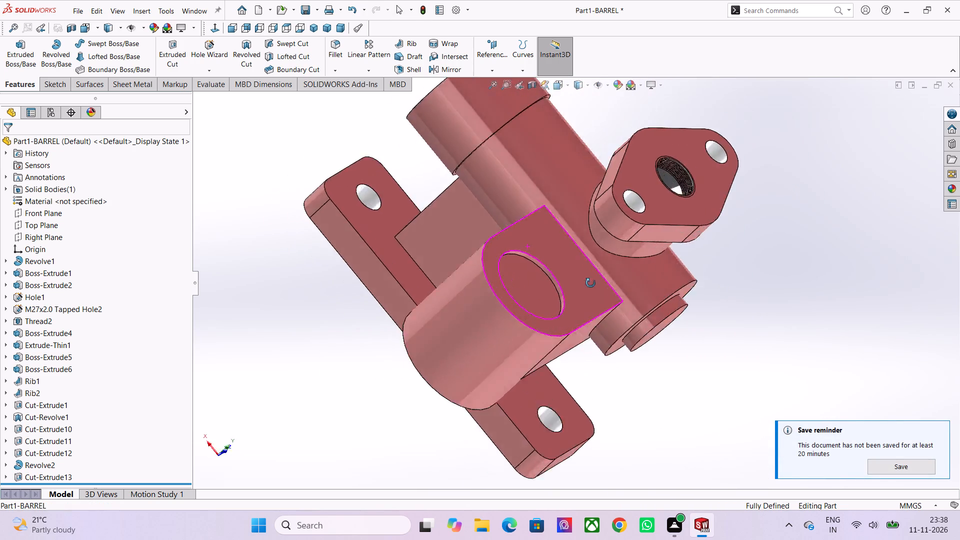
middle_drag(590, 283, 519, 265)
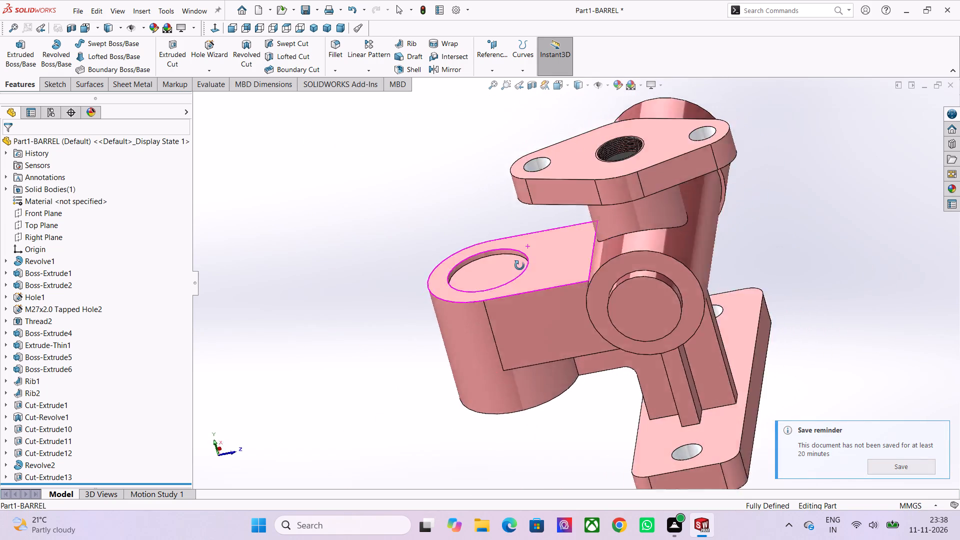
middle_drag(519, 265, 468, 259)
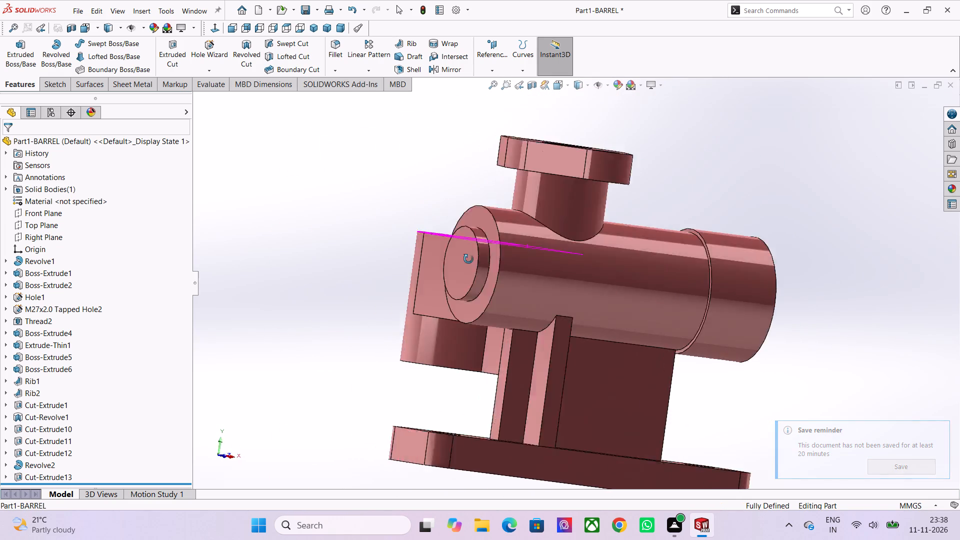
middle_drag(468, 259, 542, 330)
middle_drag(496, 303, 481, 299)
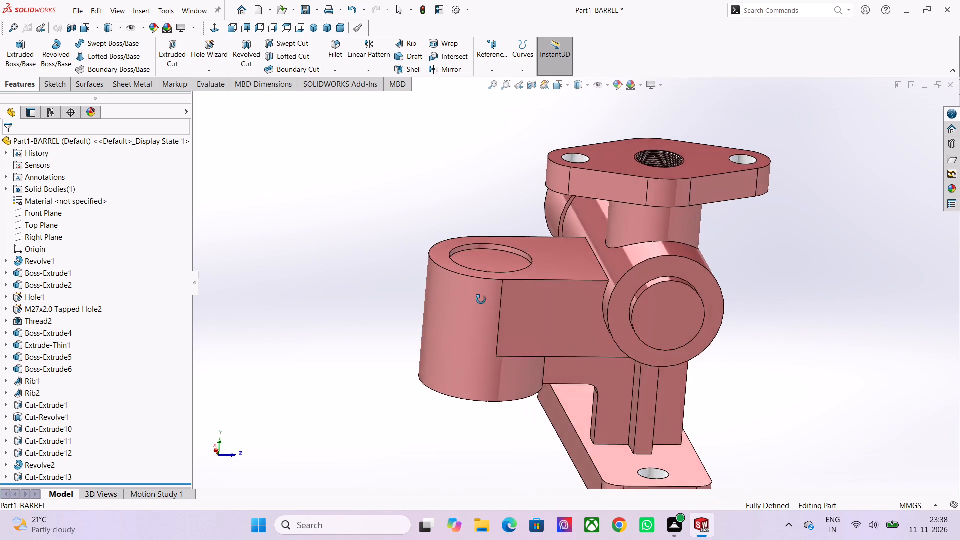
middle_drag(481, 299, 479, 321)
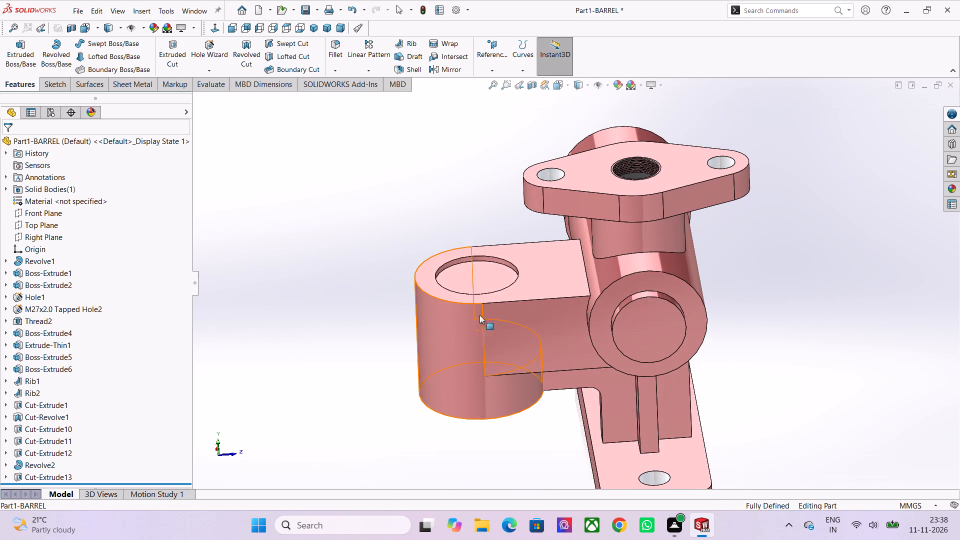
scroll(489, 276, up, 1)
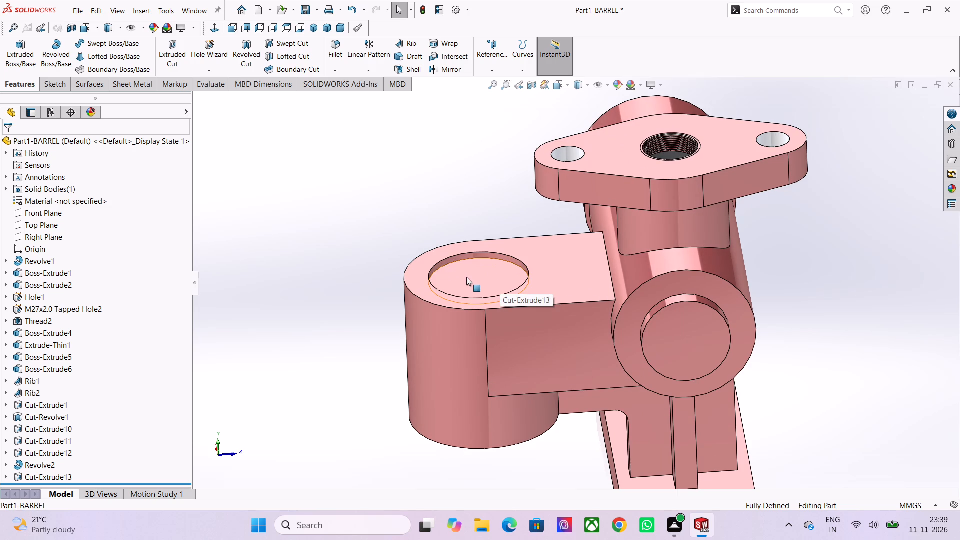
middle_drag(437, 216, 409, 227)
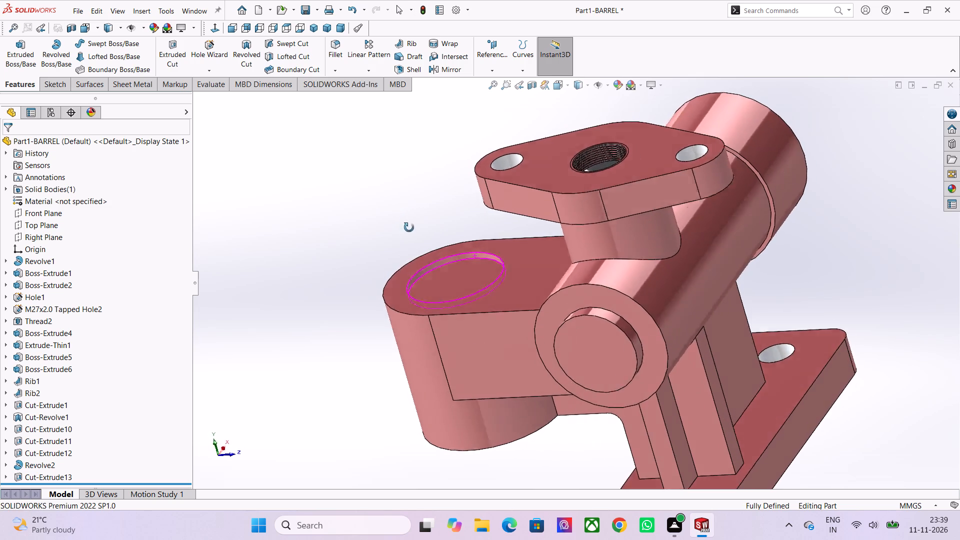
middle_drag(409, 227, 427, 195)
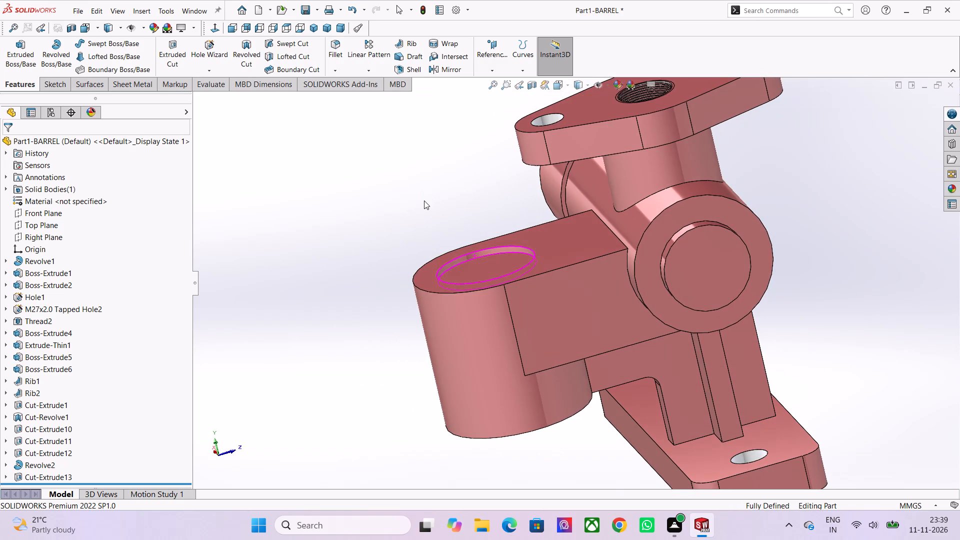
middle_drag(468, 254, 423, 216)
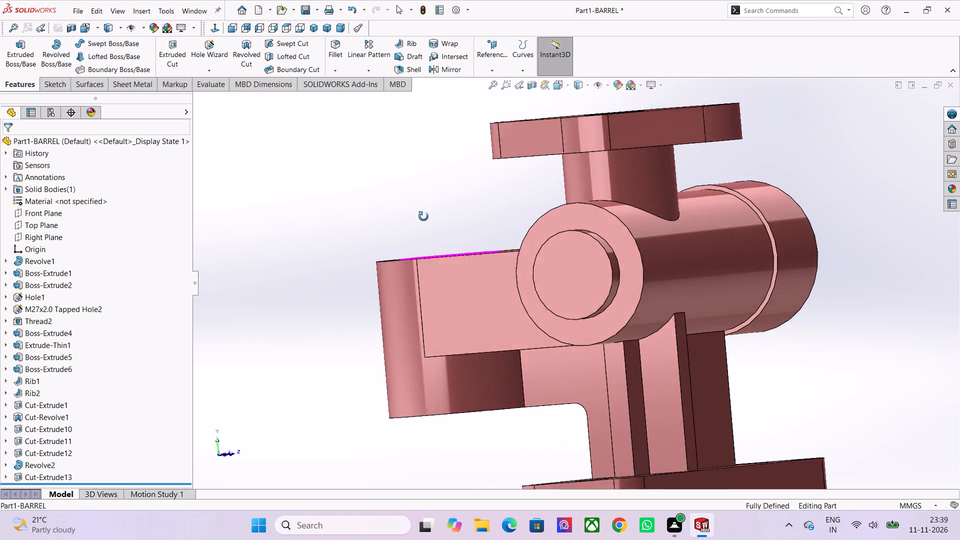
middle_drag(423, 216, 427, 254)
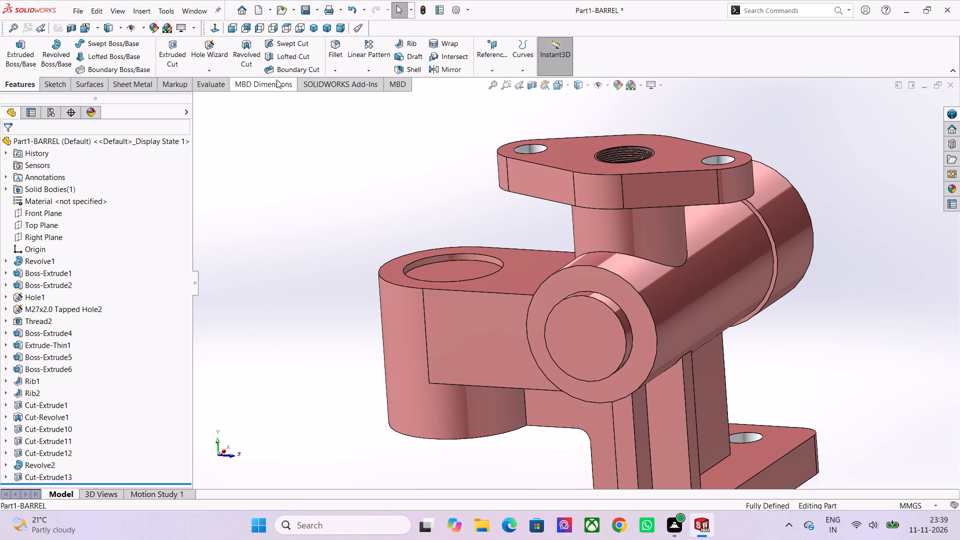
Start a Hole Wizard hole with the ISO type Tapped hole and look through the available thread sizes.
click(215, 54)
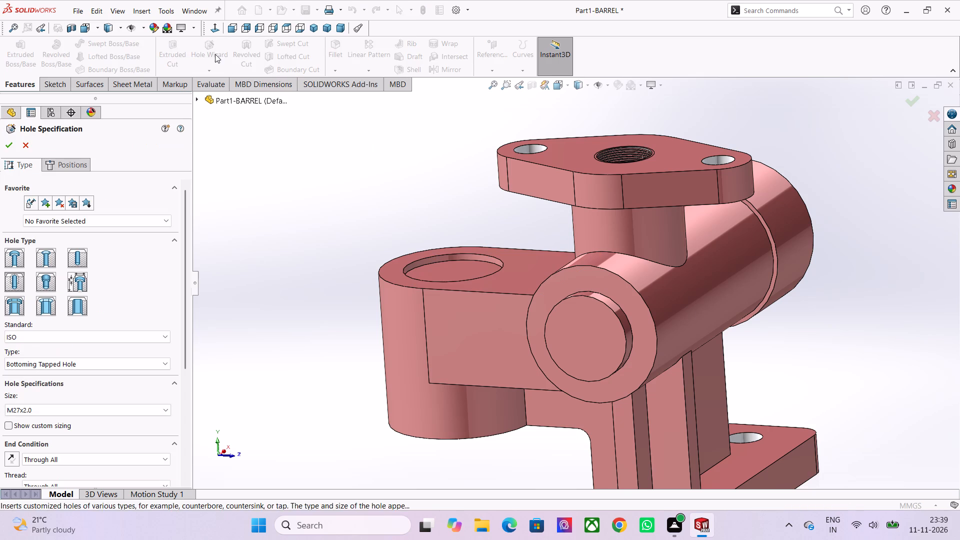
click(105, 362)
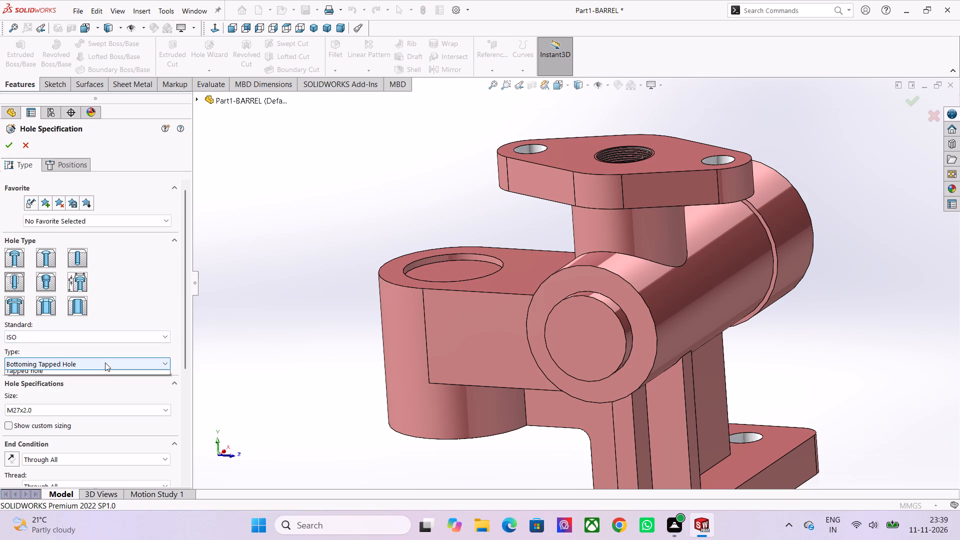
click(65, 390)
click(71, 406)
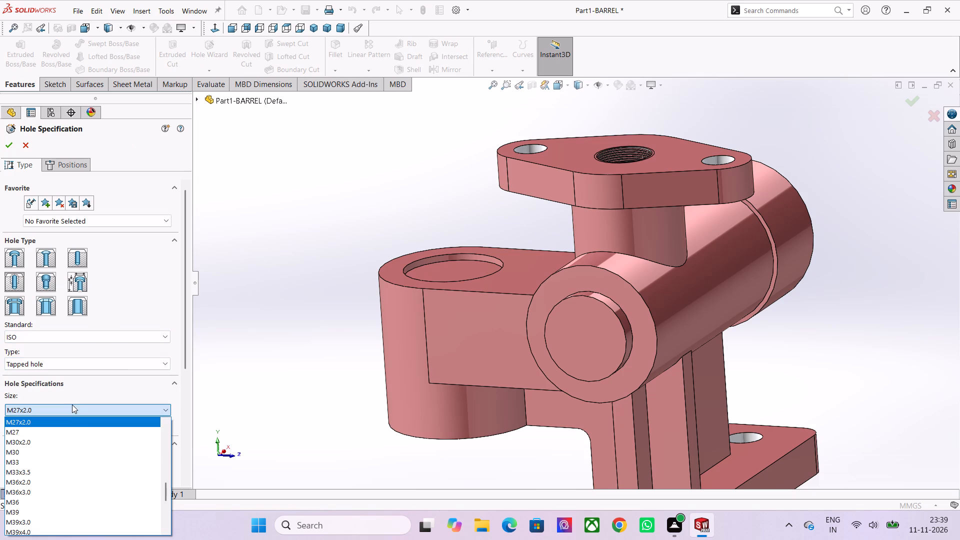
scroll(71, 430, down, 9)
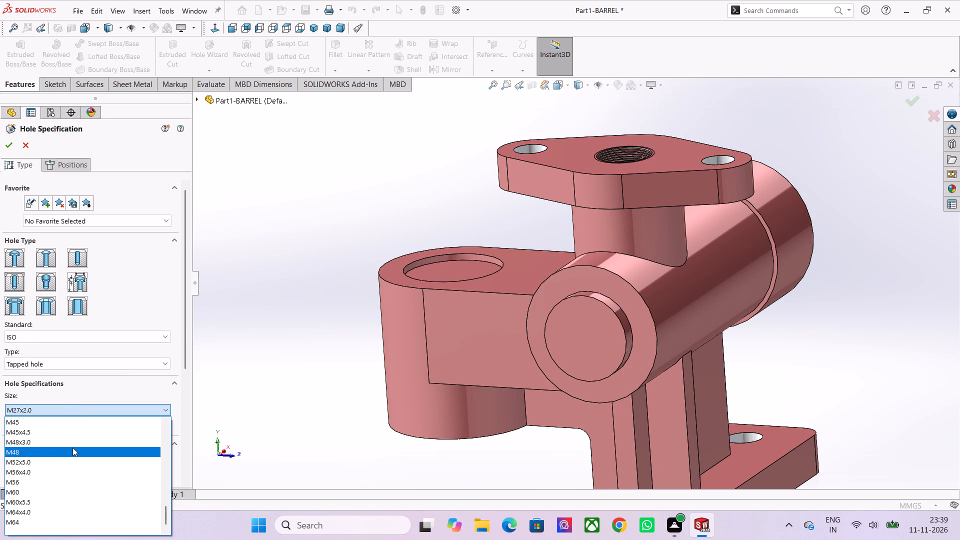
scroll(52, 446, up, 1)
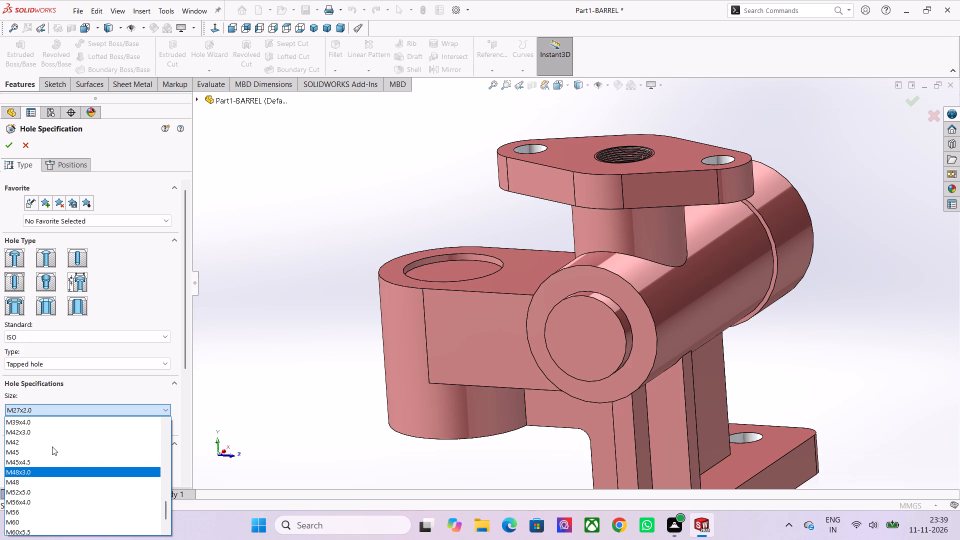
scroll(44, 423, up, 2)
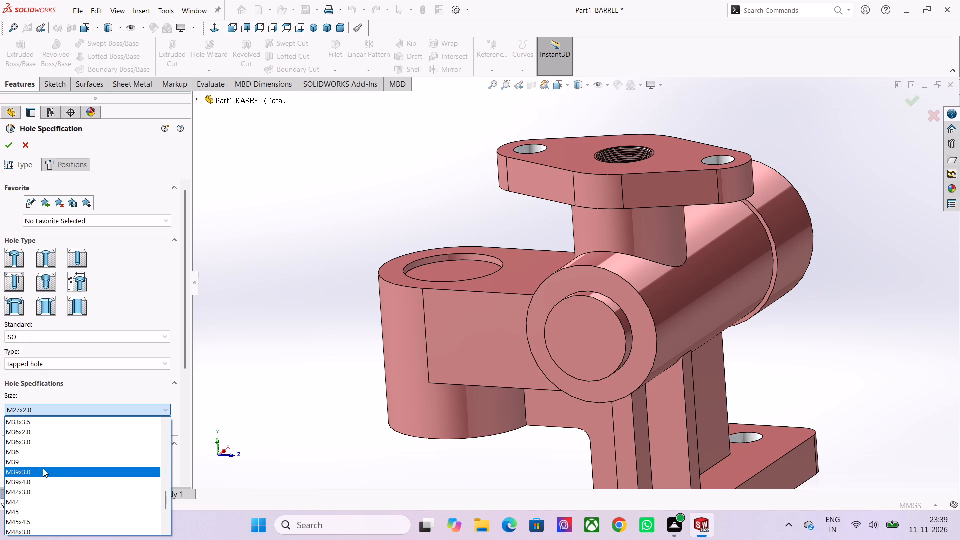
scroll(44, 446, up, 1)
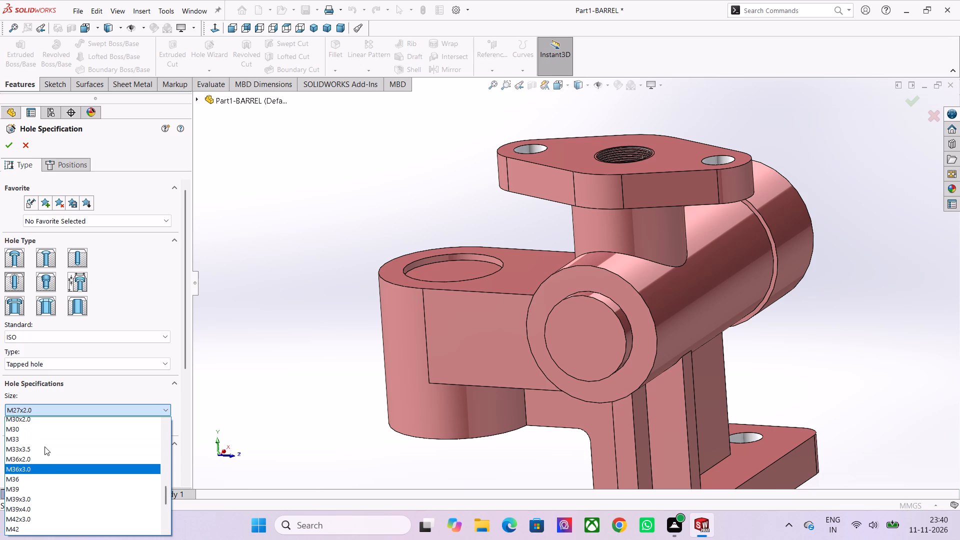
scroll(44, 446, down, 1)
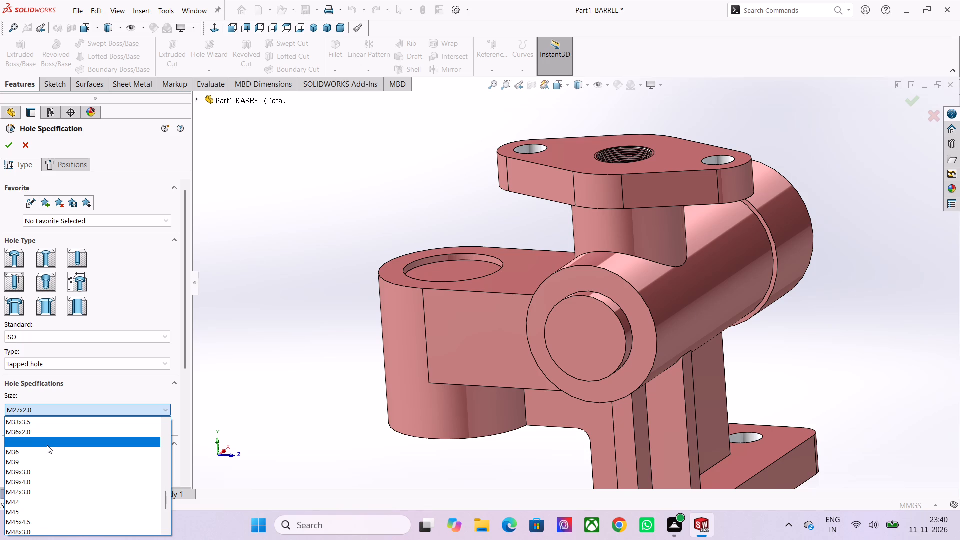
scroll(64, 486, down, 5)
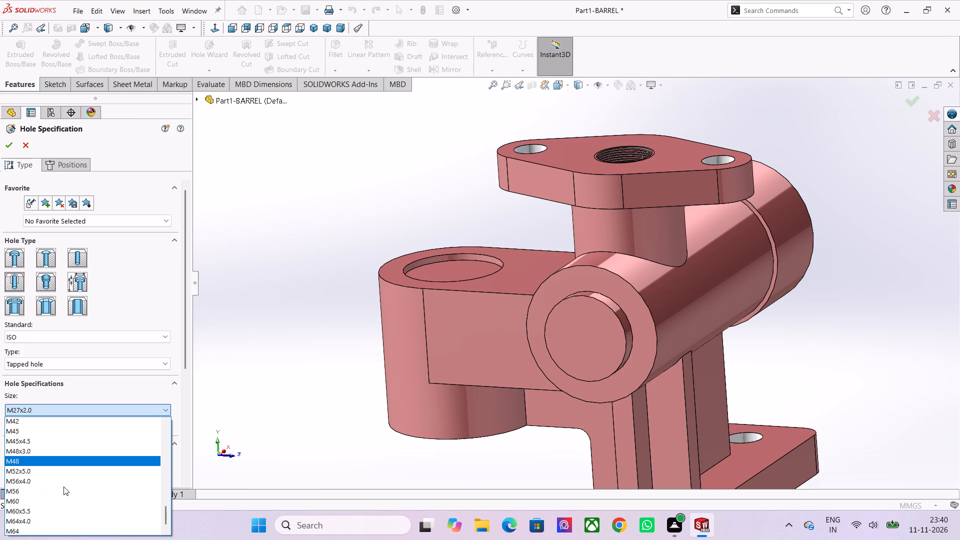
scroll(63, 486, down, 8)
scroll(40, 451, up, 2)
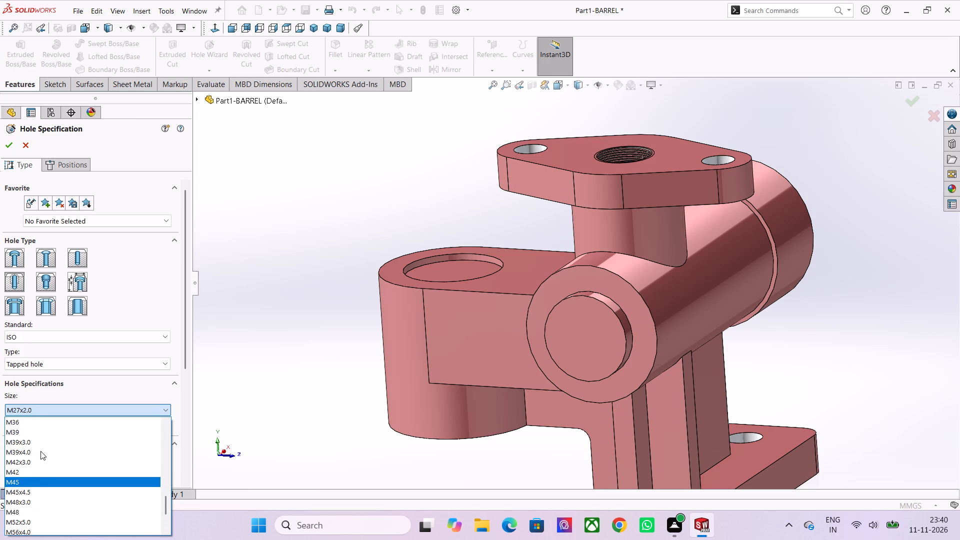
scroll(40, 451, up, 1)
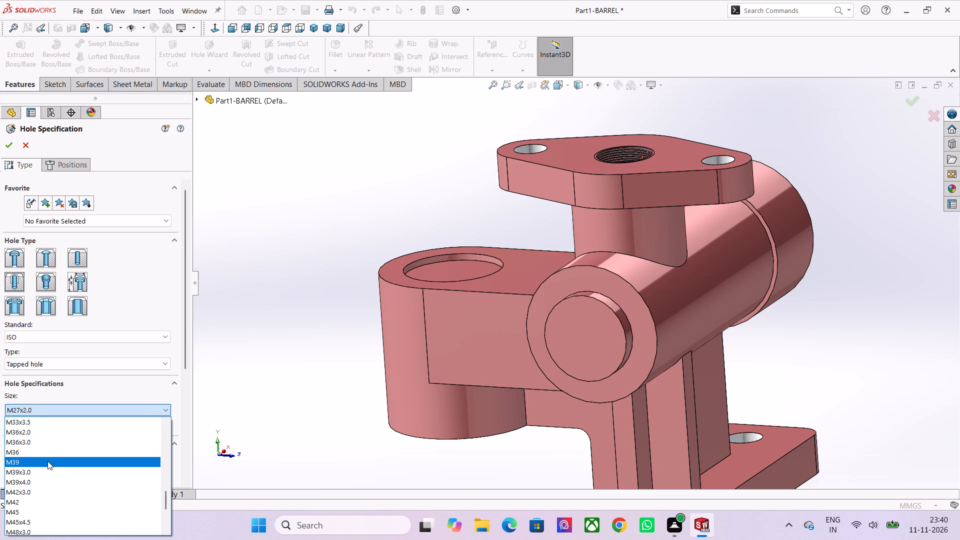
scroll(47, 461, up, 4)
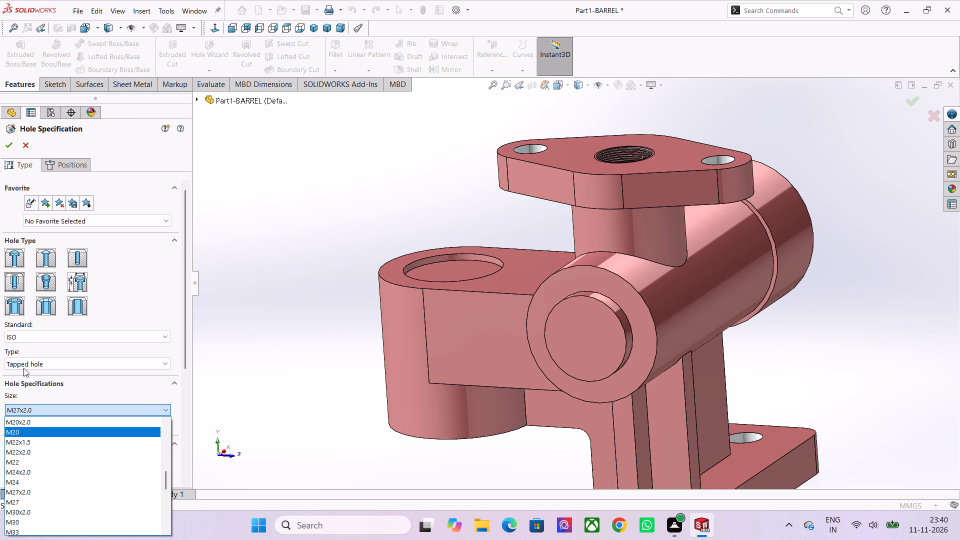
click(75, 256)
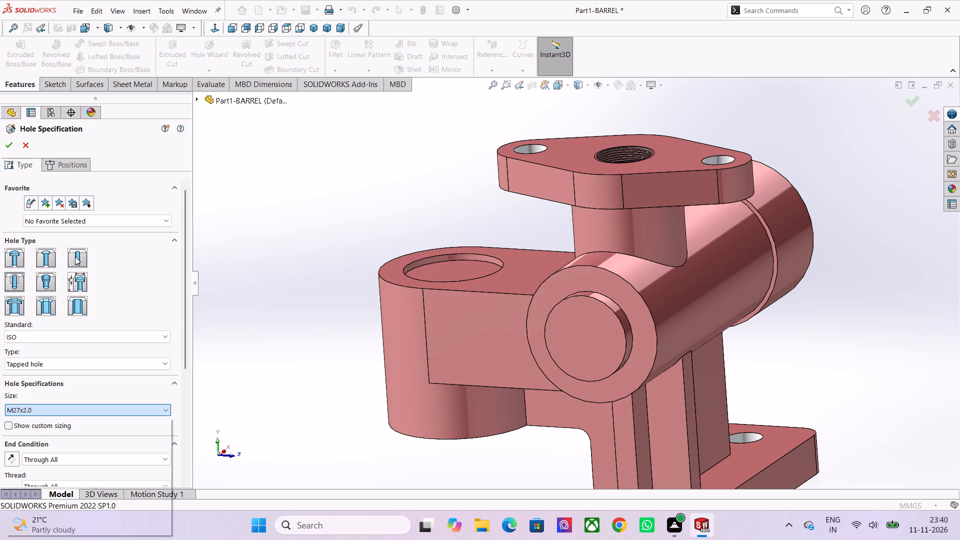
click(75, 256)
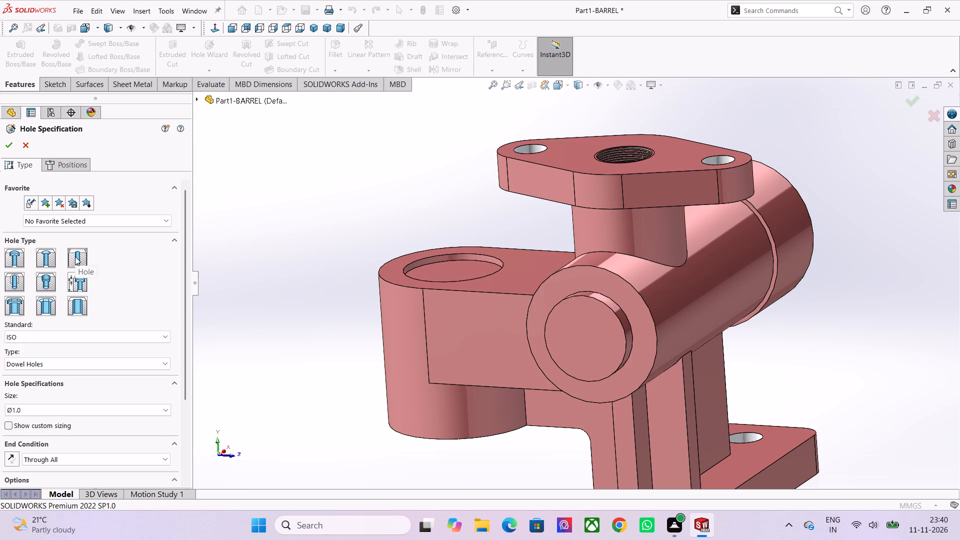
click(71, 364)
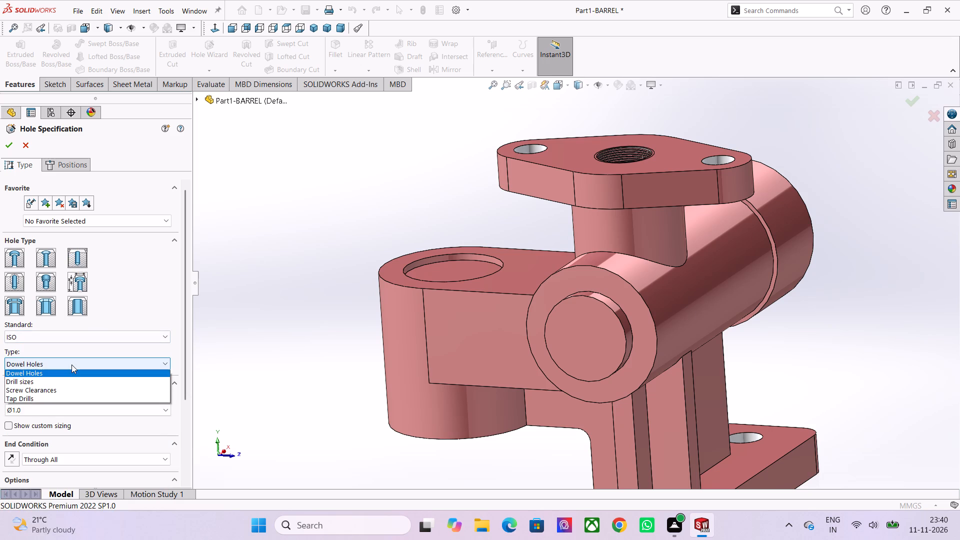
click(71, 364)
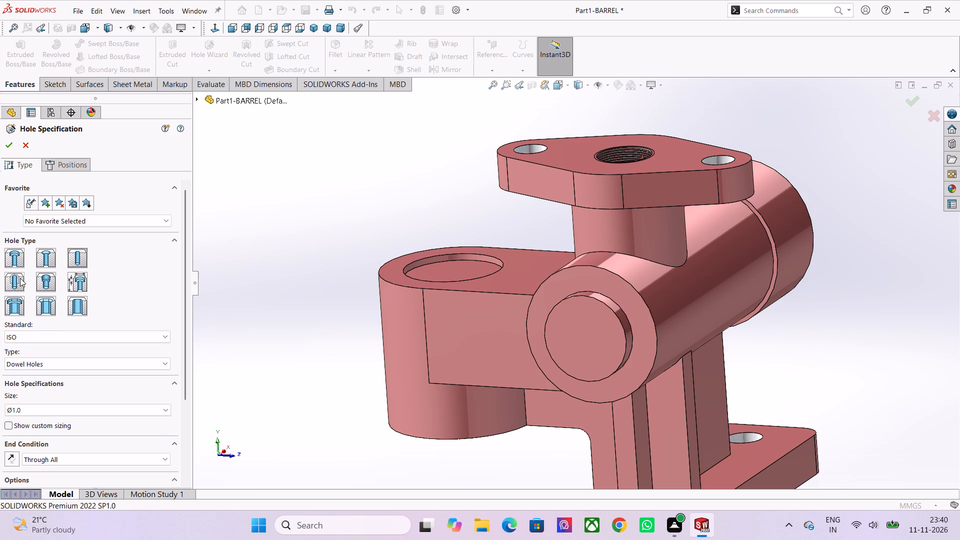
Specify the hole as a straight tap of the ISO type Tapped hole in size M36x2.0.
click(18, 278)
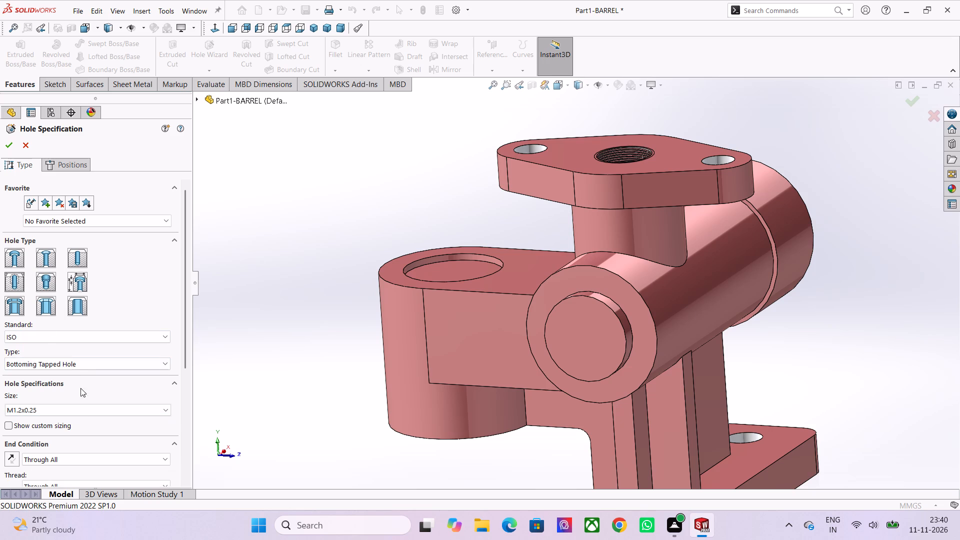
click(82, 365)
click(60, 389)
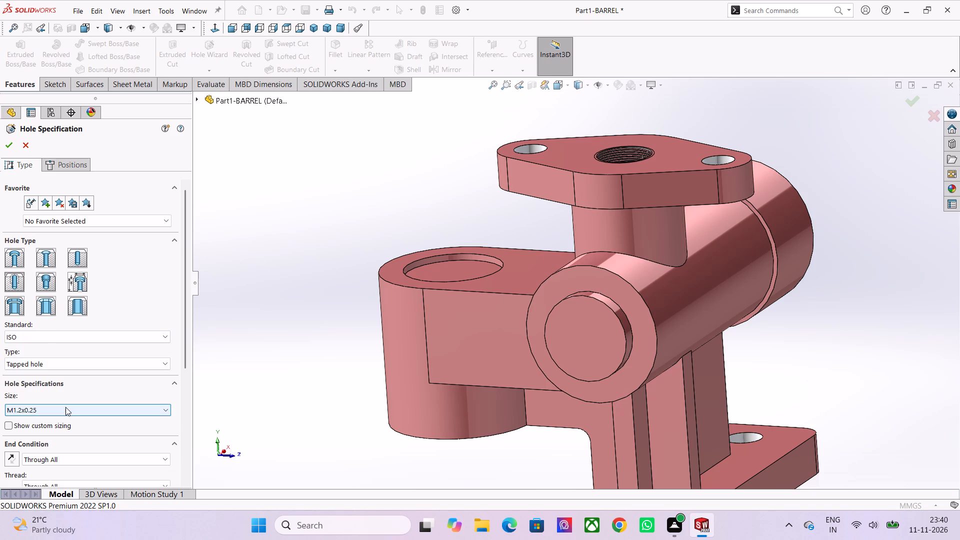
click(65, 407)
scroll(69, 436, down, 3)
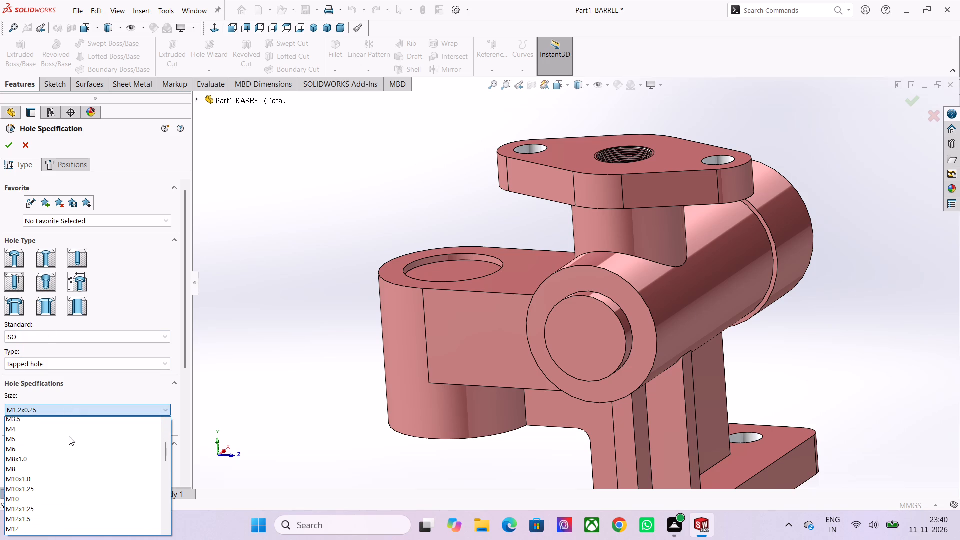
scroll(69, 436, down, 12)
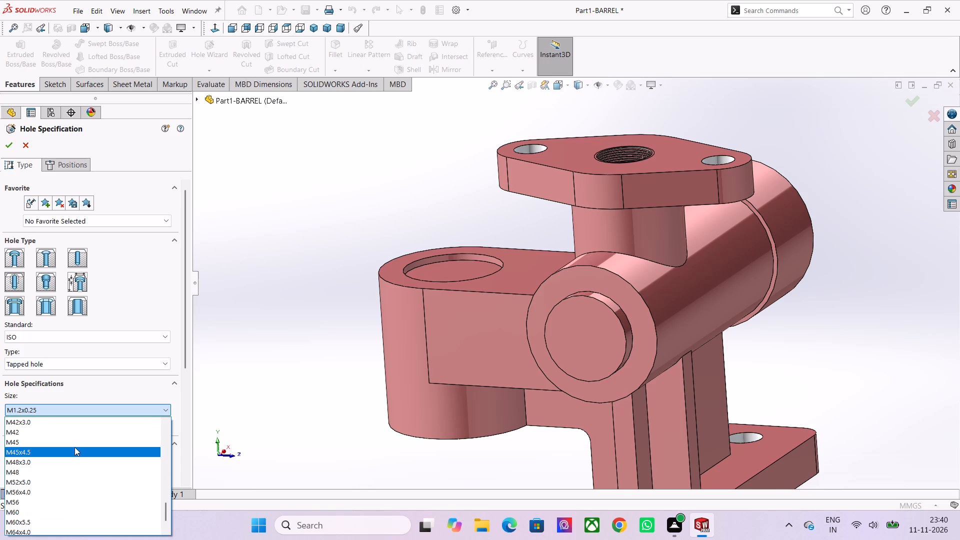
scroll(58, 440, up, 2)
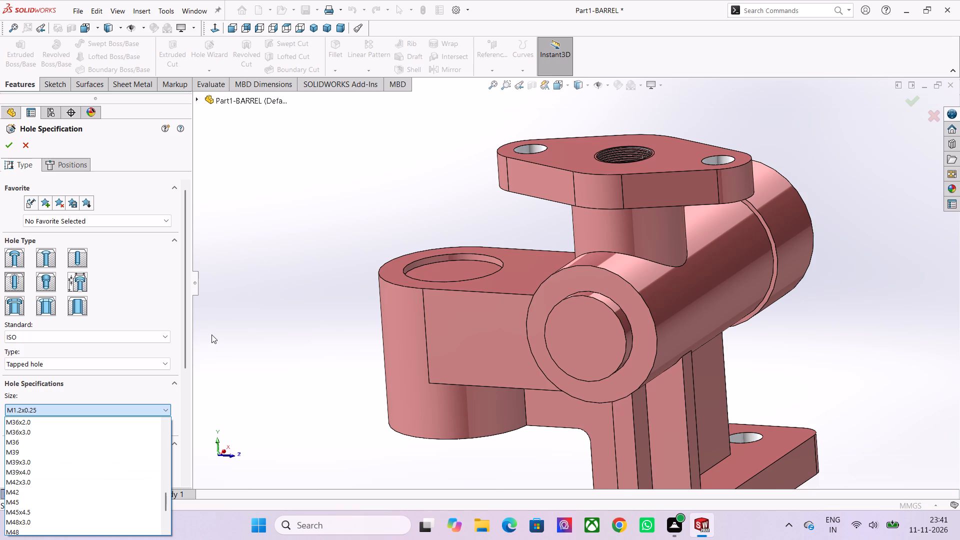
click(18, 283)
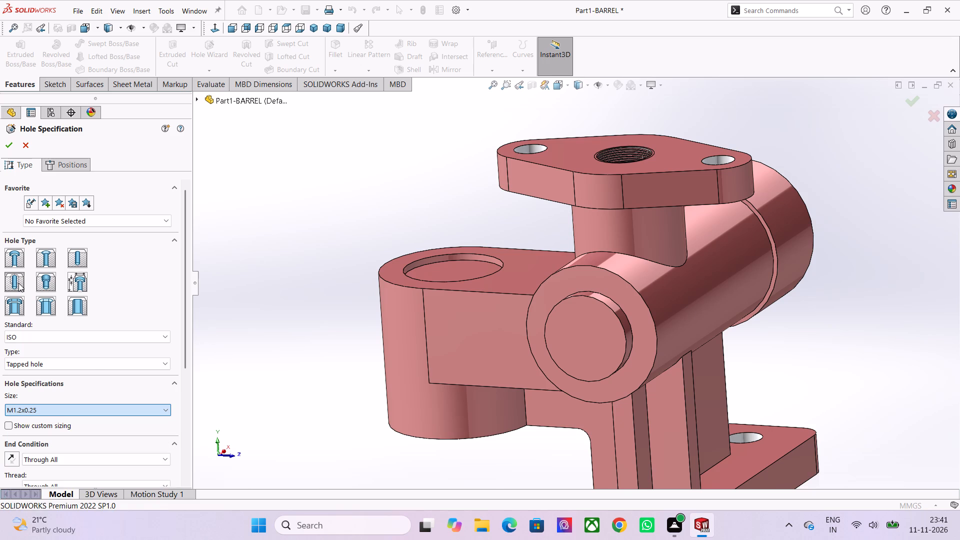
click(18, 283)
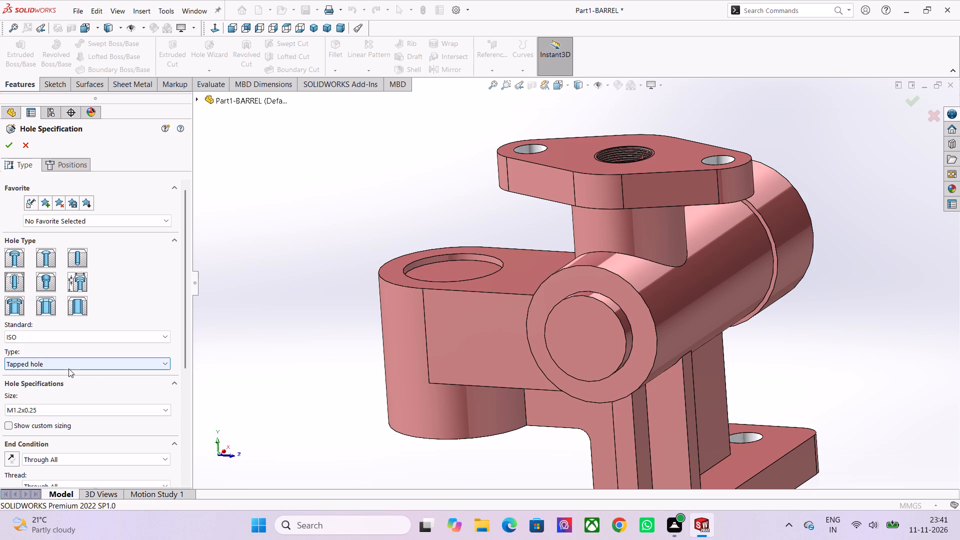
click(11, 289)
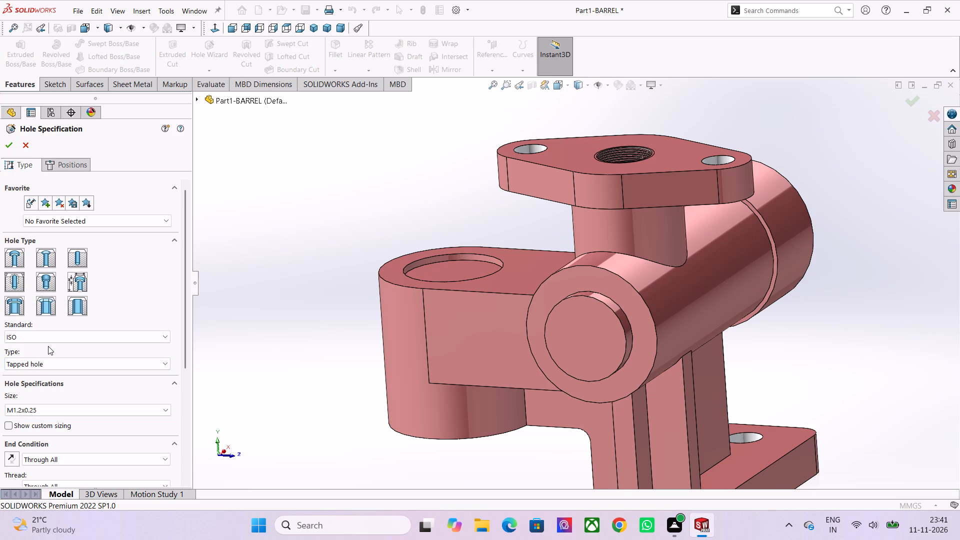
click(57, 408)
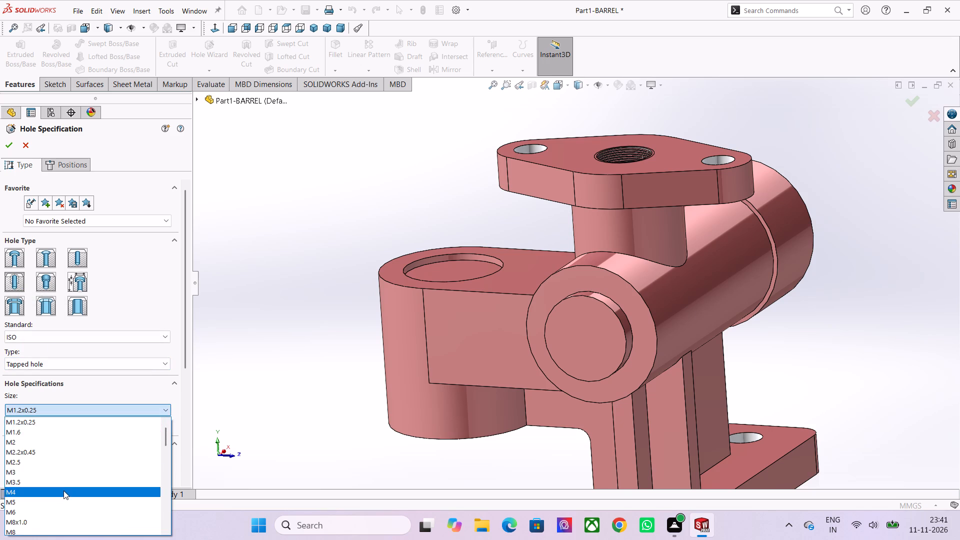
scroll(64, 492, down, 7)
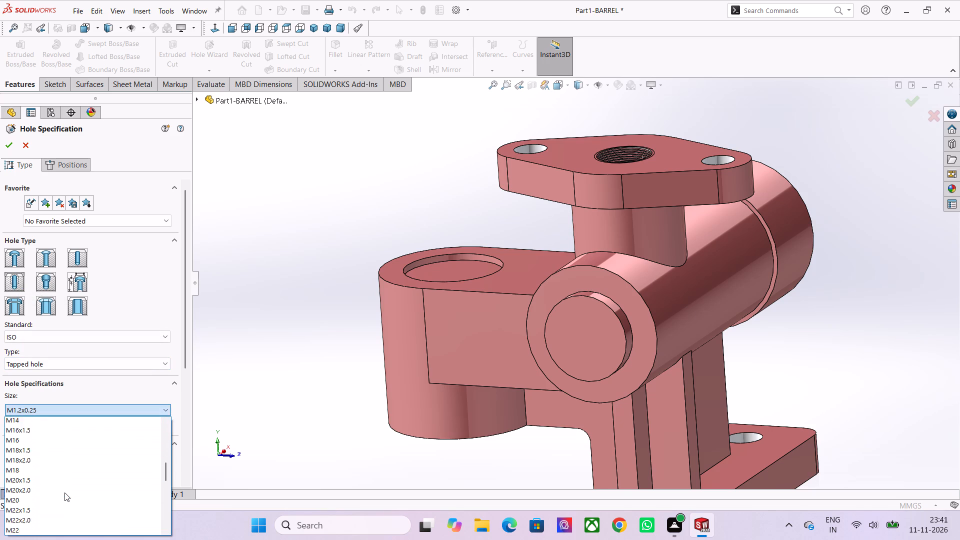
scroll(64, 492, down, 4)
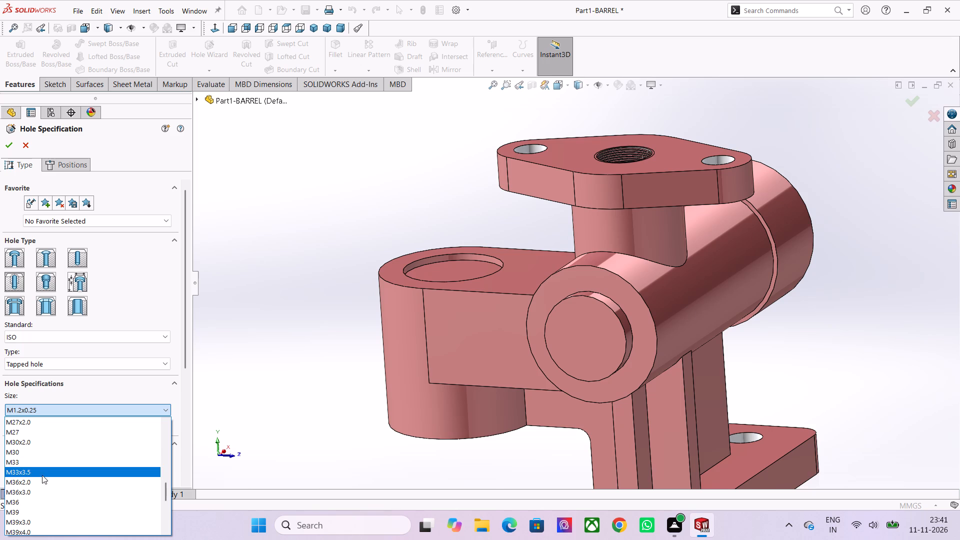
scroll(50, 486, down, 1)
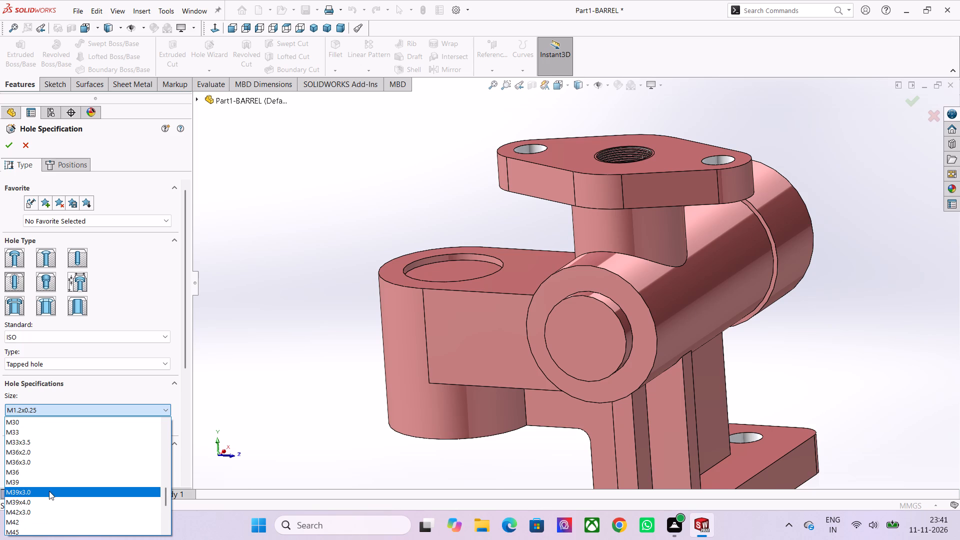
click(26, 454)
scroll(47, 433, down, 2)
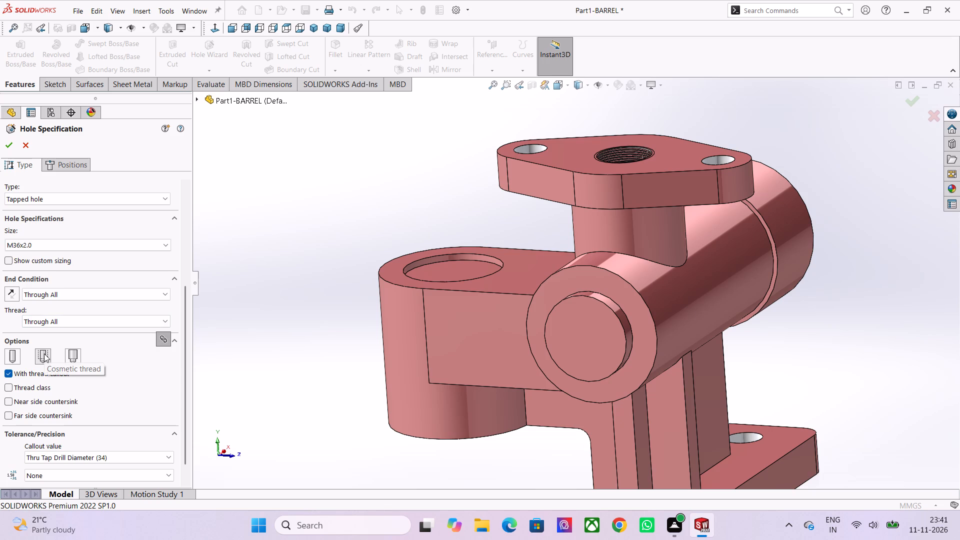
scroll(176, 174, up, 2)
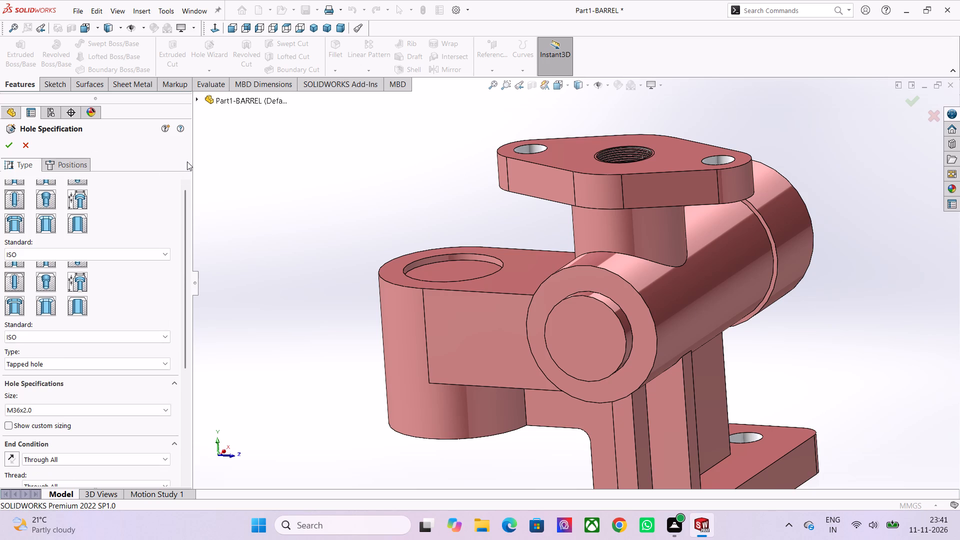
Position the tapped hole on the floor of the side boss's round recess, centred on the recess circle, and complete it.
click(75, 163)
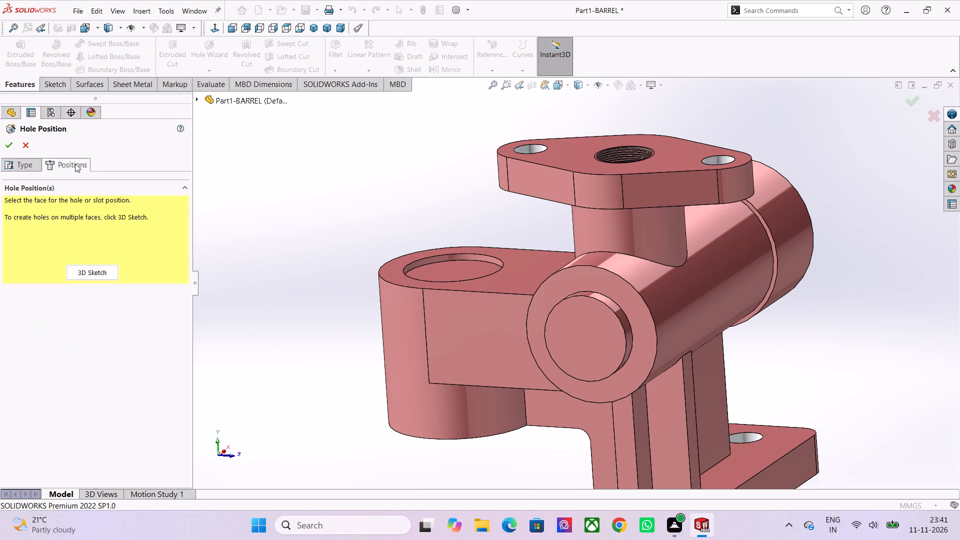
middle_drag(385, 236, 303, 250)
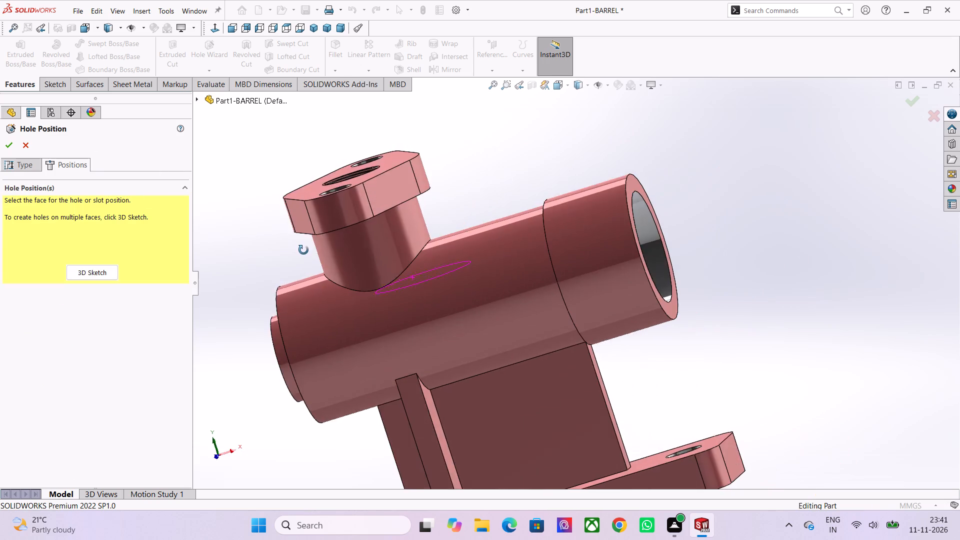
middle_drag(303, 250, 317, 414)
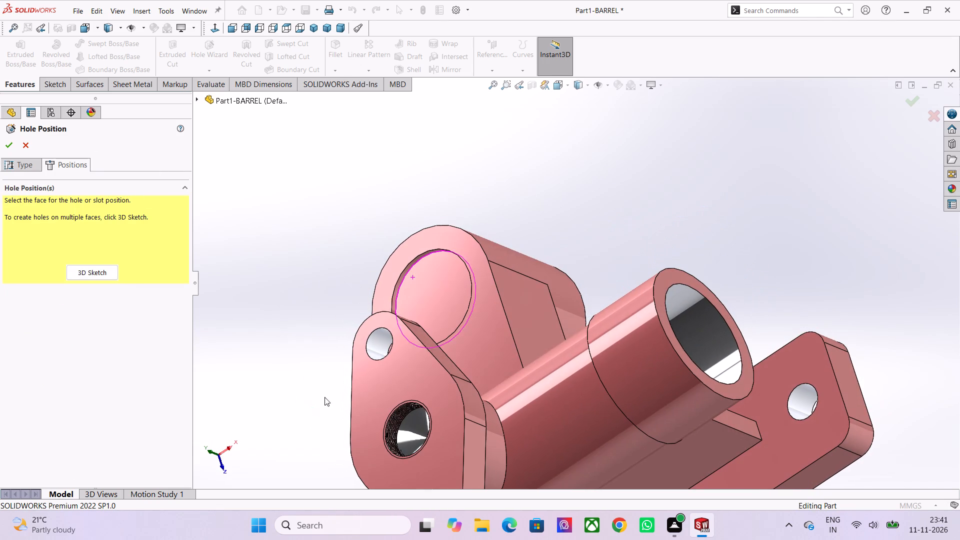
click(439, 278)
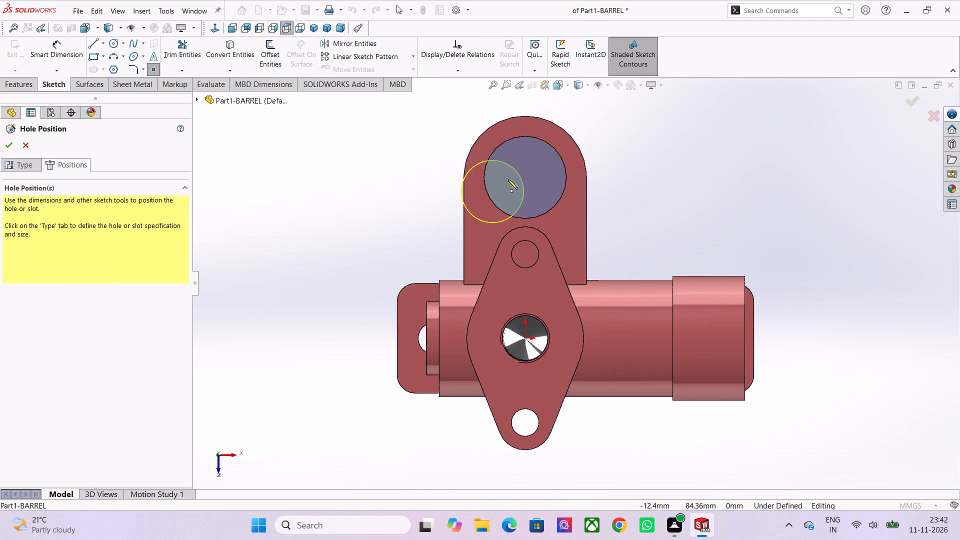
scroll(554, 170, up, 2)
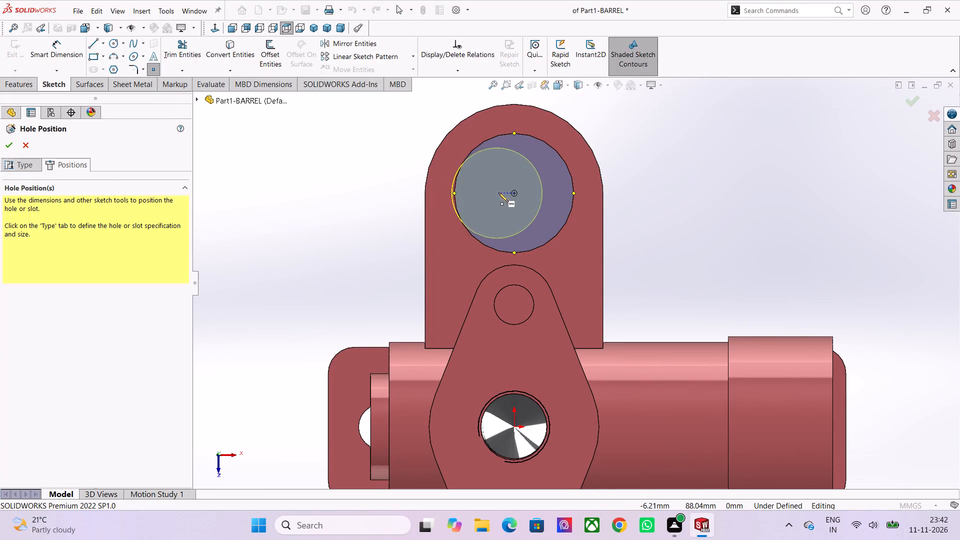
click(513, 195)
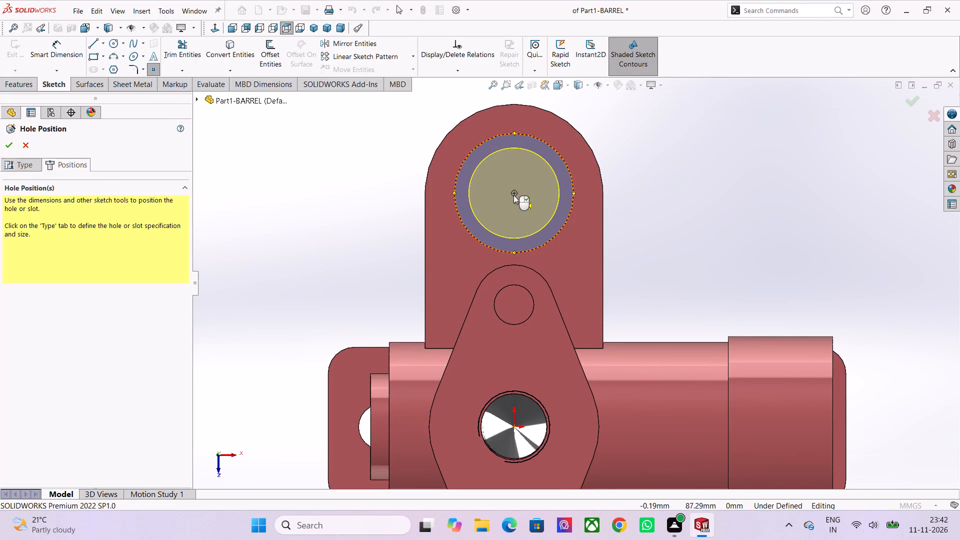
click(8, 144)
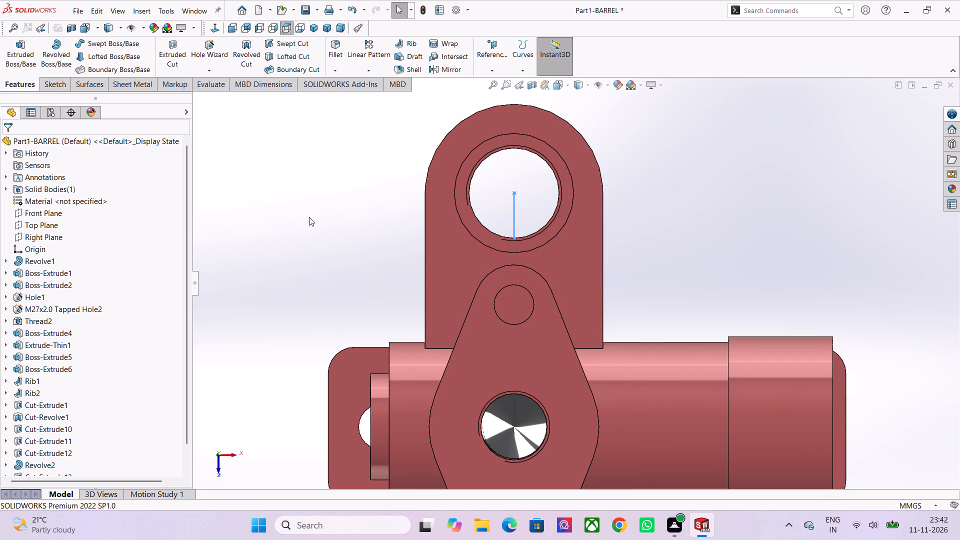
Examine the new tapped hole through the side boss from above, below and inside the recess.
middle_drag(379, 258, 326, 247)
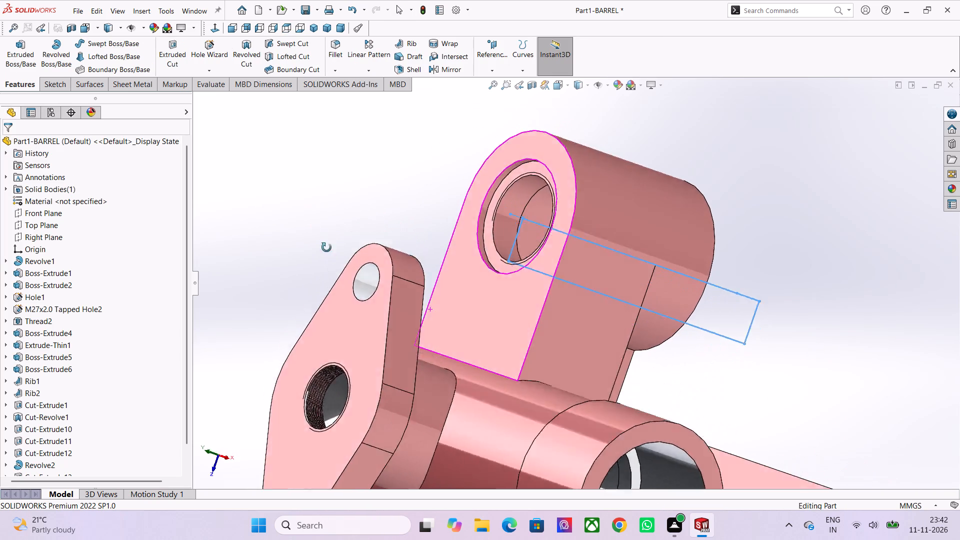
middle_drag(326, 247, 566, 209)
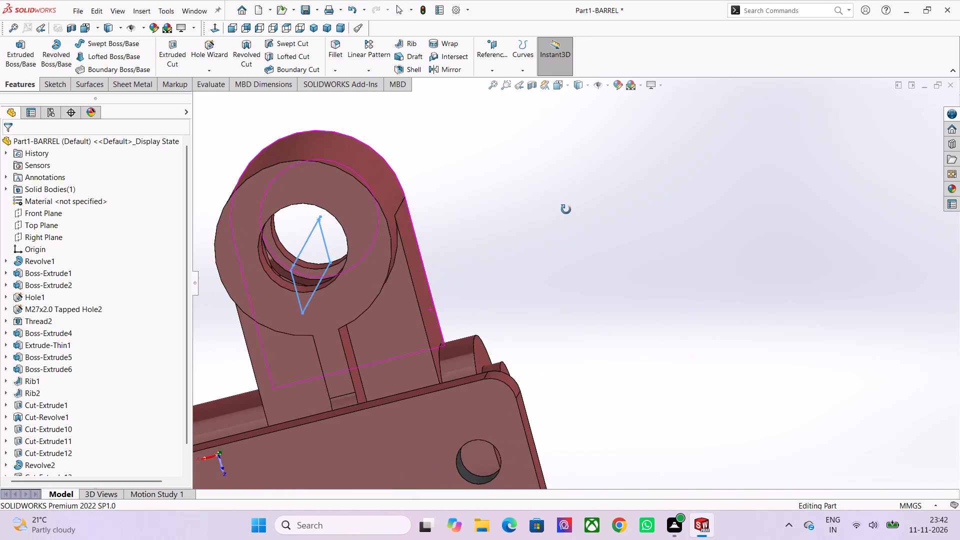
middle_drag(566, 209, 571, 293)
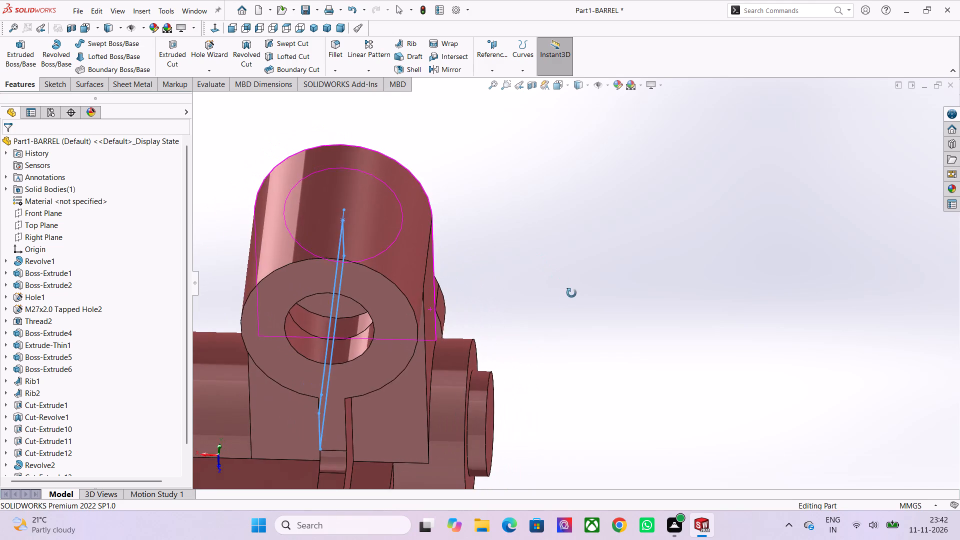
middle_drag(571, 293, 546, 321)
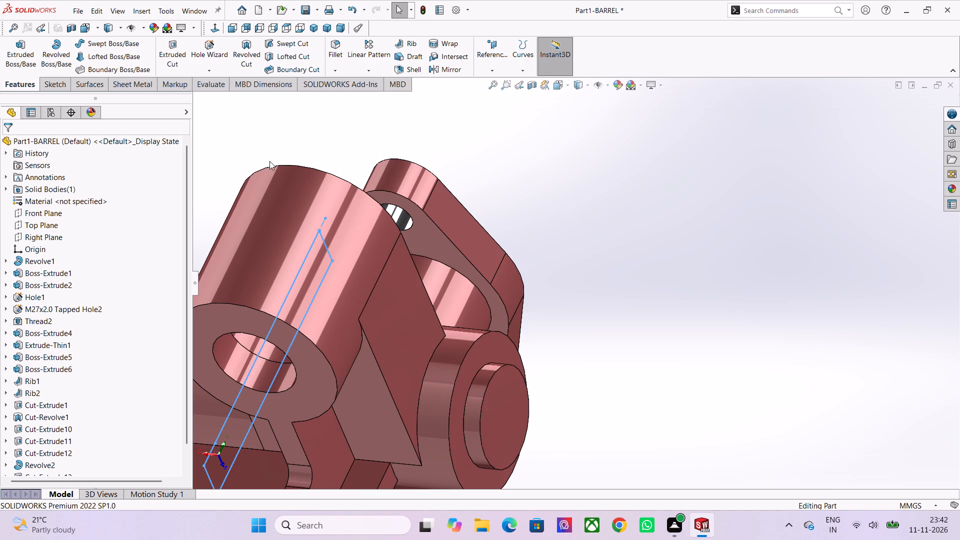
scroll(261, 160, down, 1)
middle_drag(283, 178, 202, 344)
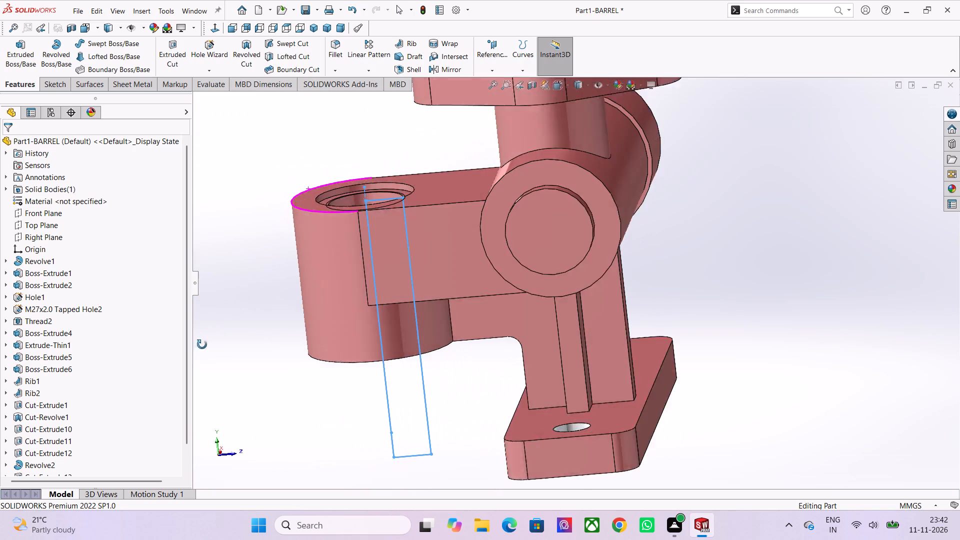
middle_drag(202, 344, 202, 361)
middle_drag(390, 166, 423, 273)
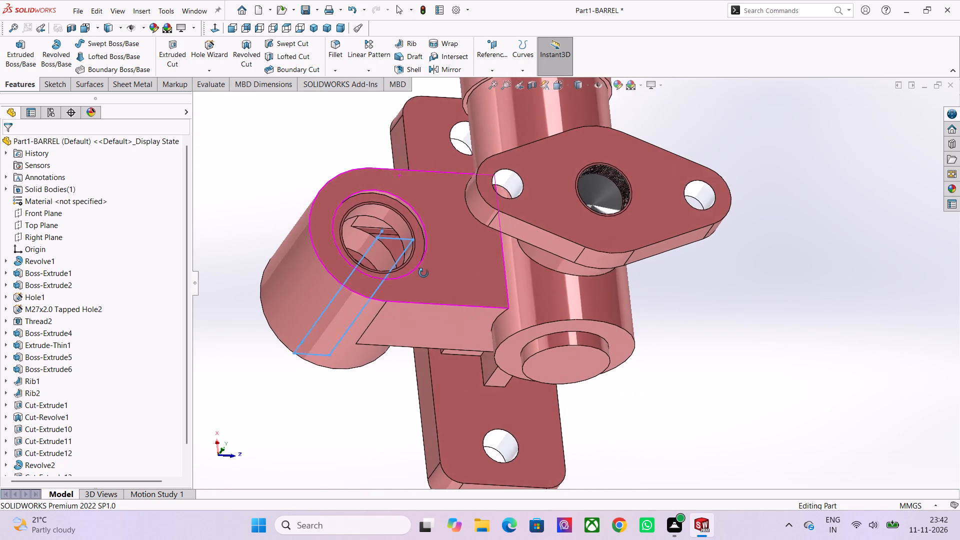
middle_drag(423, 273, 369, 354)
middle_drag(366, 352, 384, 280)
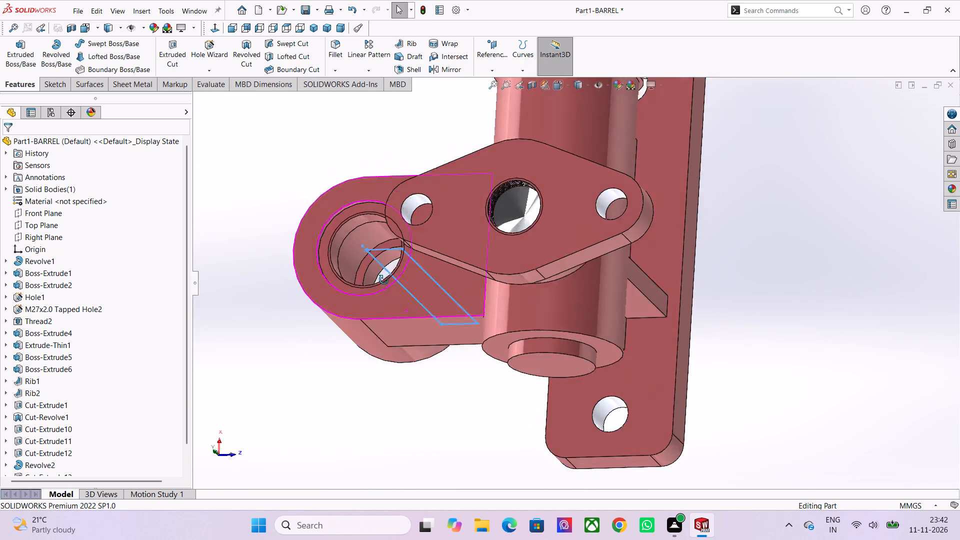
middle_drag(384, 280, 380, 286)
scroll(378, 224, up, 3)
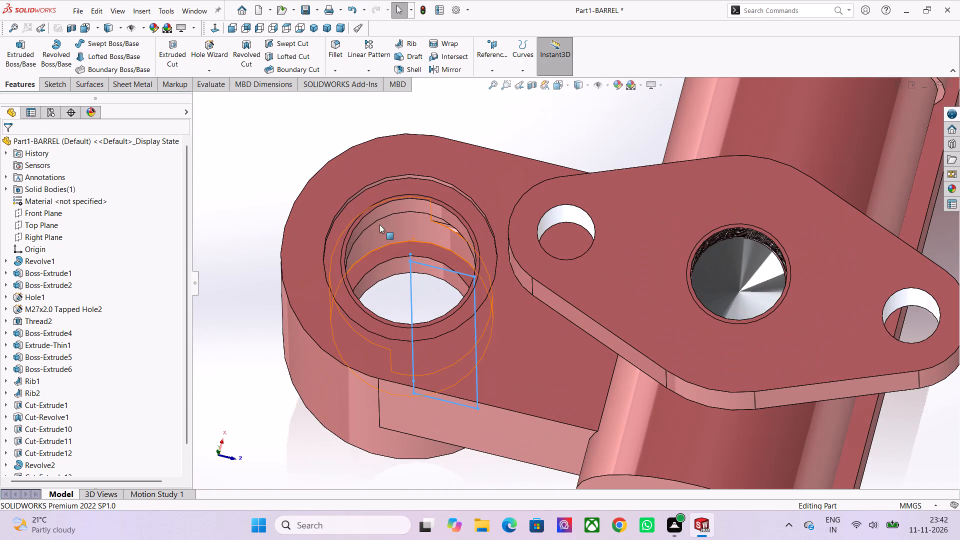
scroll(417, 245, up, 1)
middle_drag(419, 248, 395, 299)
middle_drag(353, 196, 349, 222)
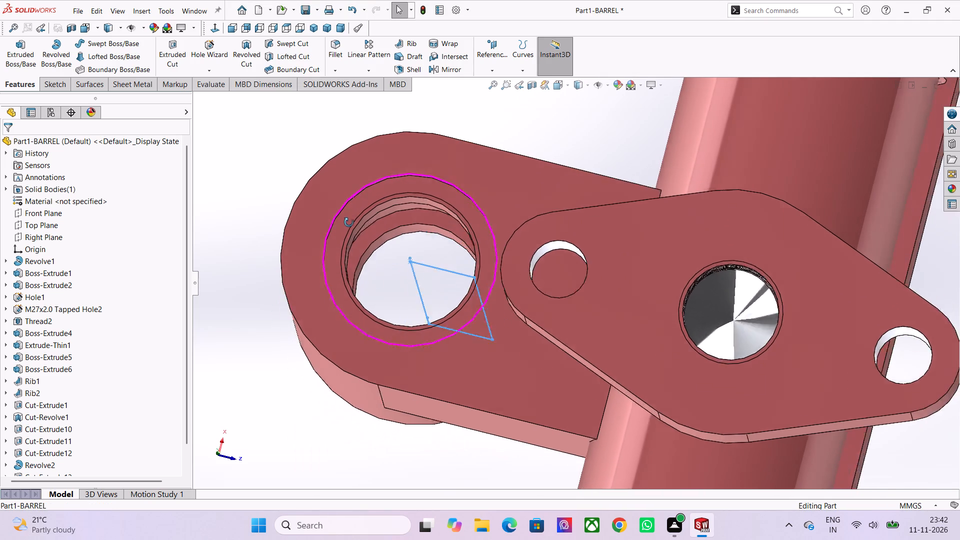
middle_drag(349, 222, 381, 185)
scroll(345, 178, down, 1)
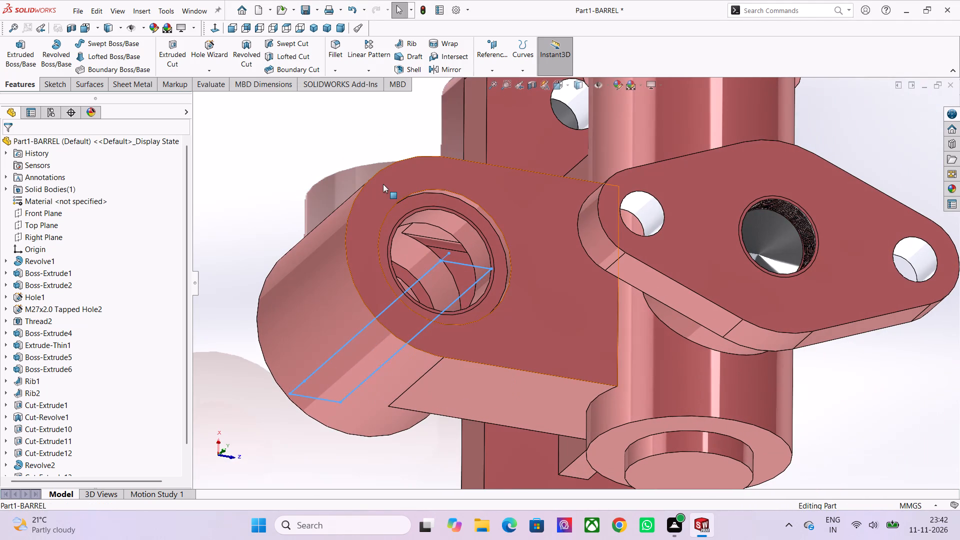
scroll(373, 178, up, 1)
scroll(99, 407, down, 2)
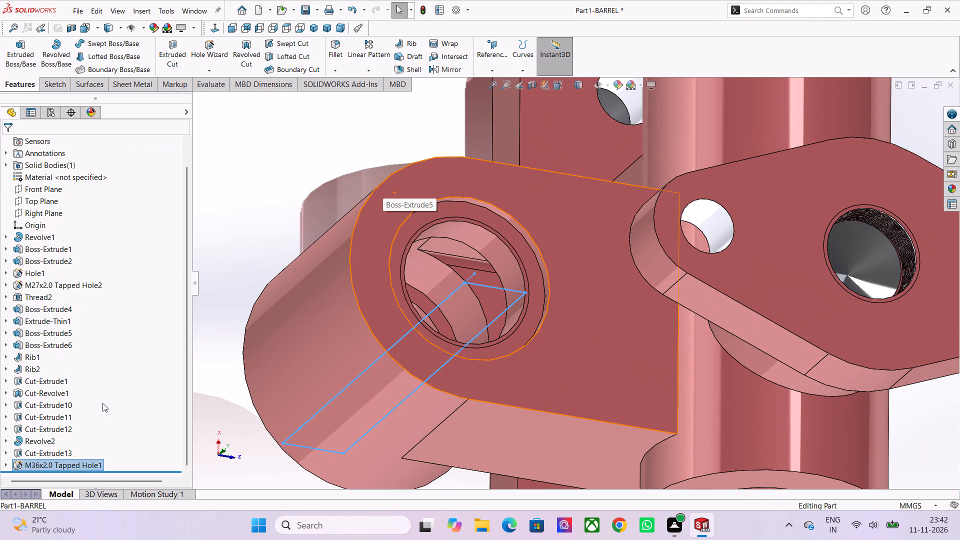
Edit the side boss's tapped hole and change its size to M39x3.0.
click(209, 316)
click(61, 464)
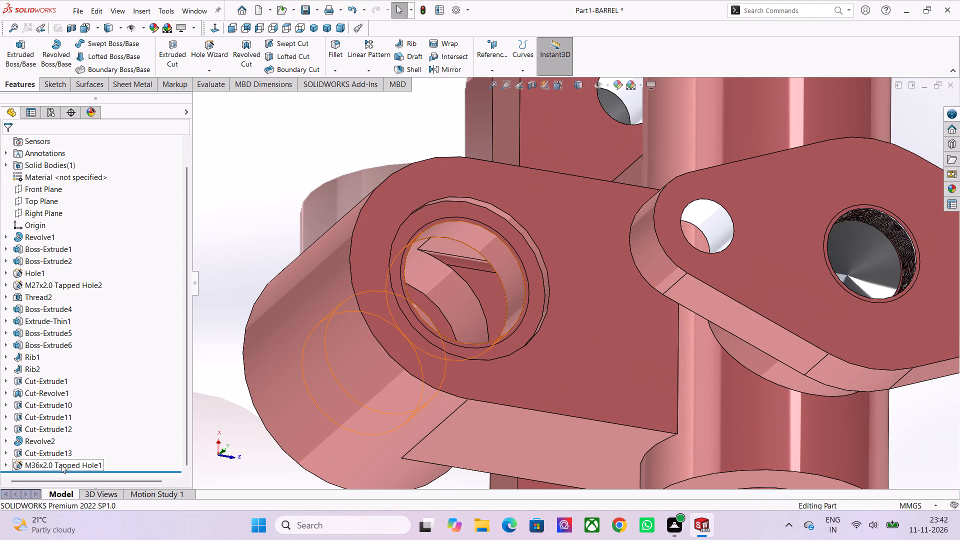
click(70, 437)
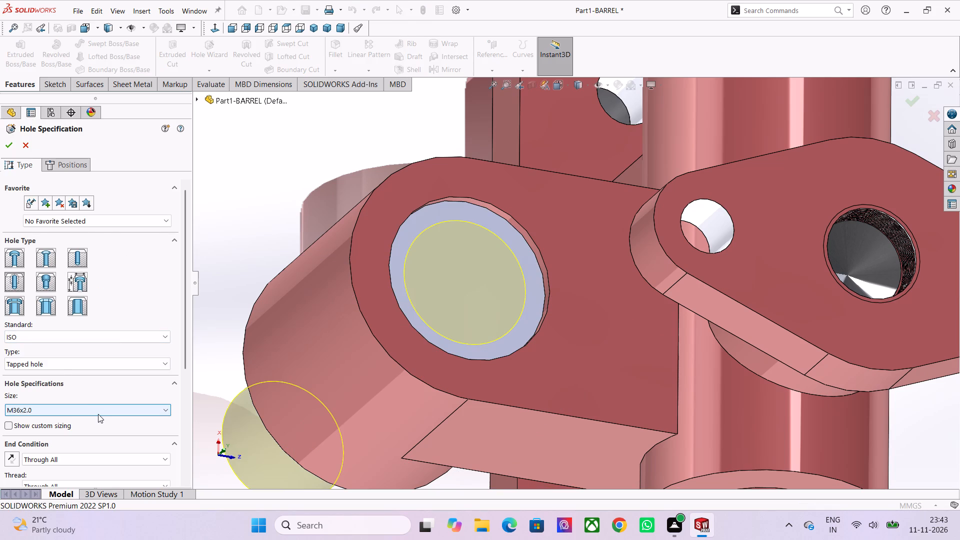
scroll(188, 373, down, 2)
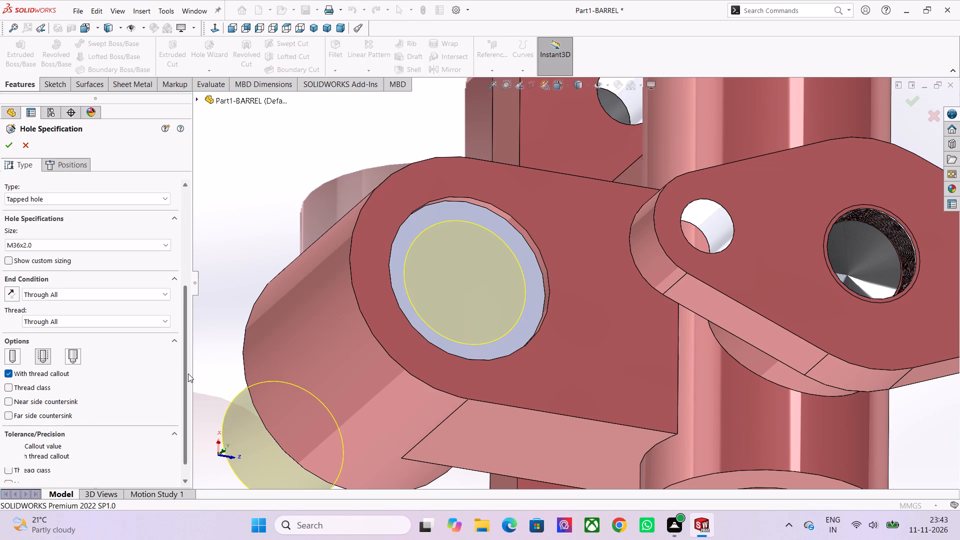
click(45, 356)
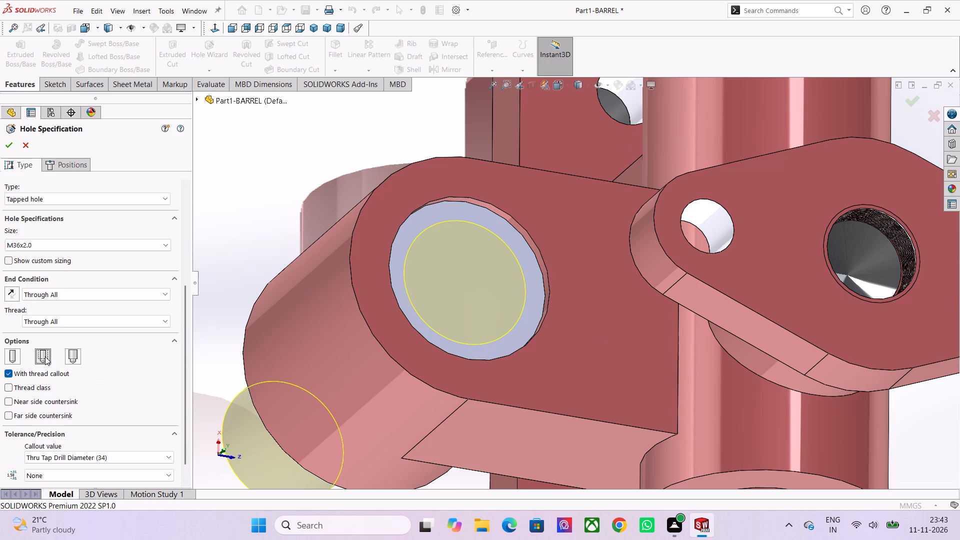
click(79, 250)
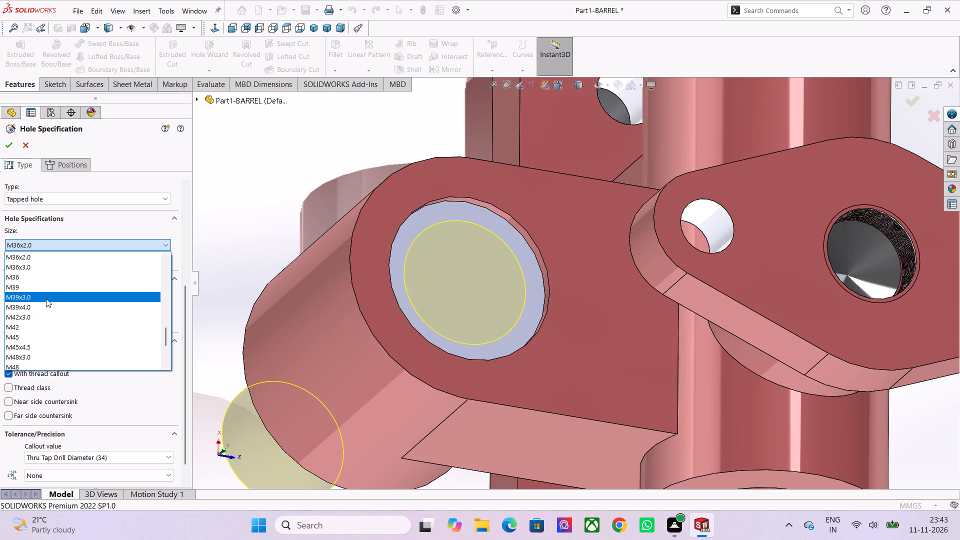
click(46, 298)
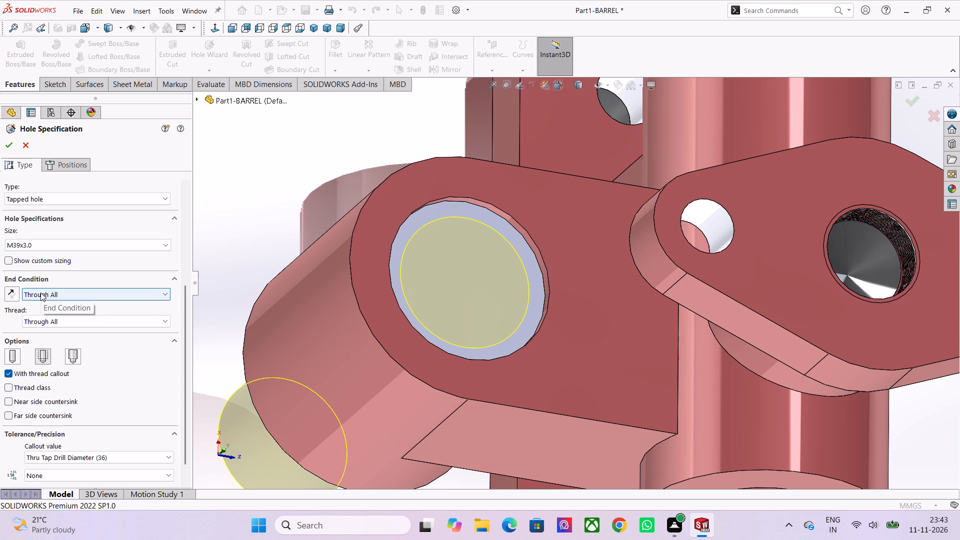
click(11, 146)
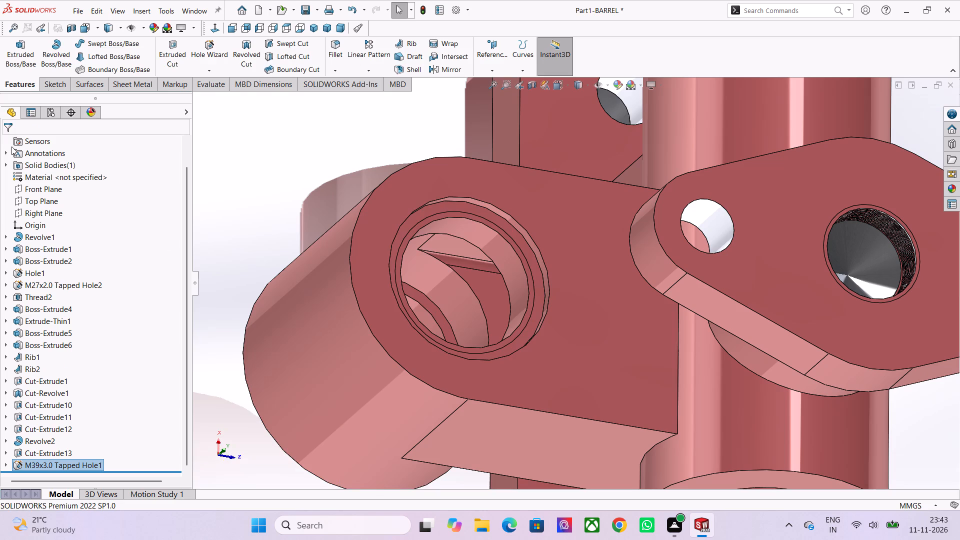
Examine the resized tapped hole in the side boss and the overall barrel from several angles.
middle_drag(297, 194, 241, 207)
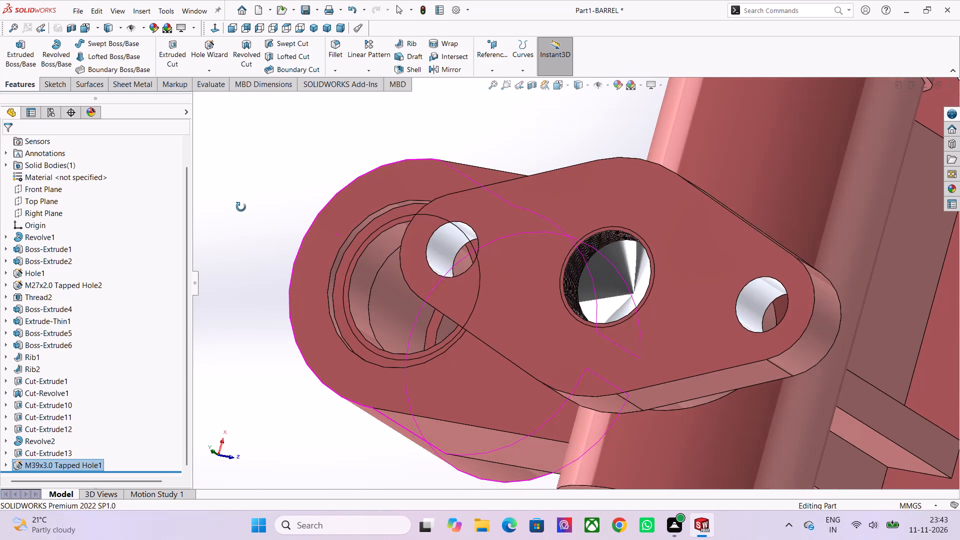
middle_drag(241, 207, 262, 212)
scroll(344, 249, down, 1)
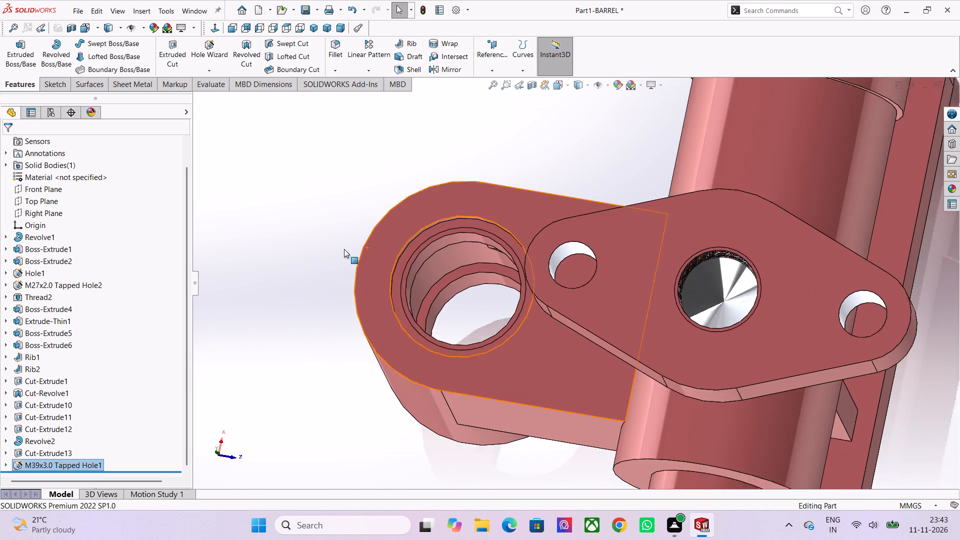
scroll(344, 249, down, 2)
middle_drag(358, 325, 517, 262)
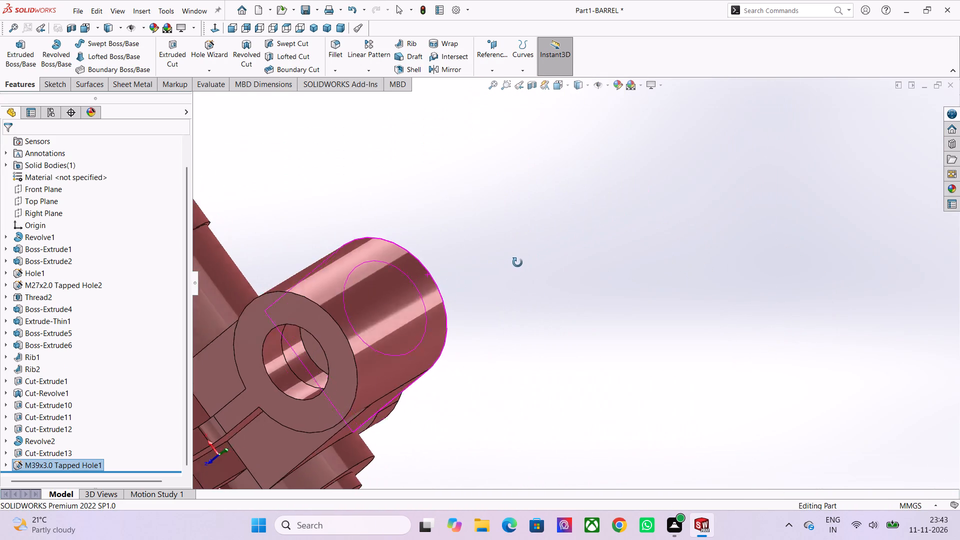
middle_drag(517, 262, 453, 215)
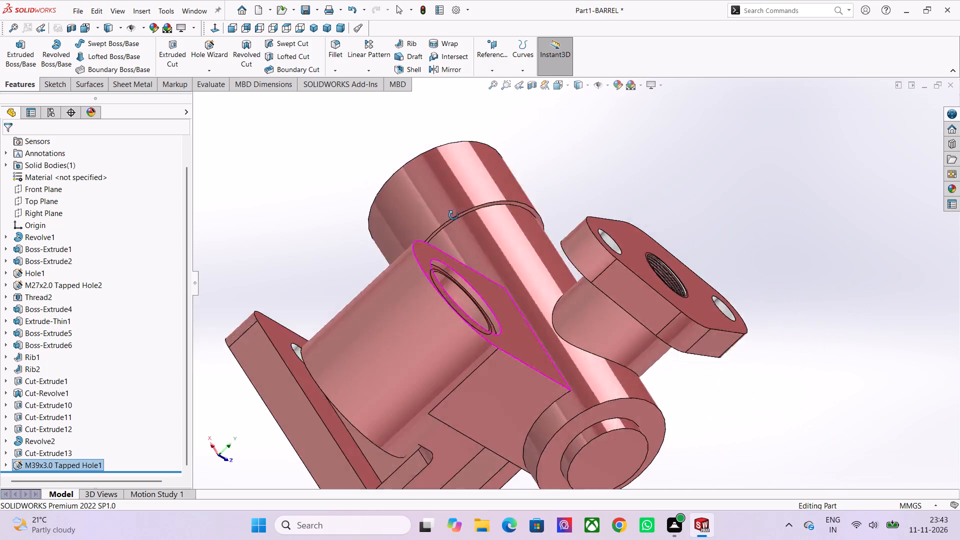
middle_drag(453, 215, 369, 263)
scroll(369, 266, down, 1)
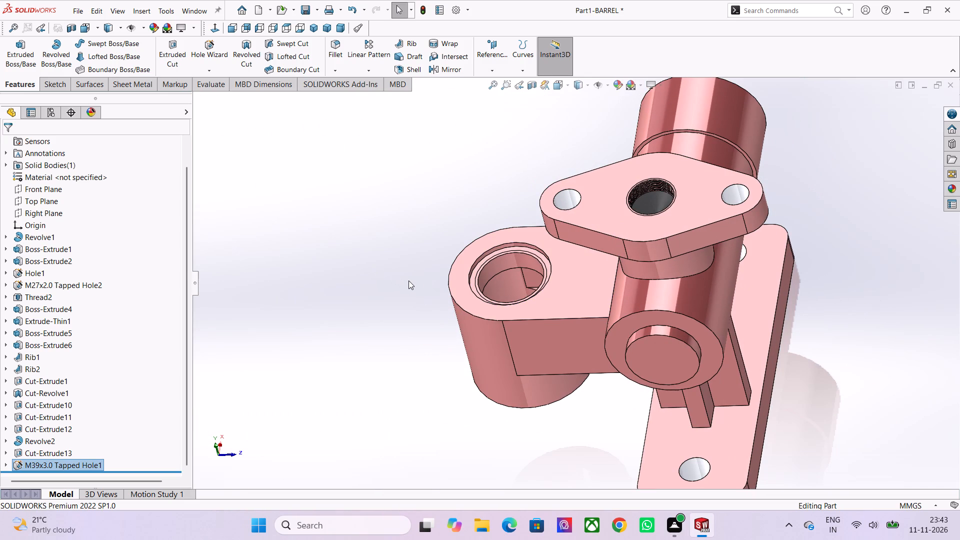
scroll(411, 277, down, 1)
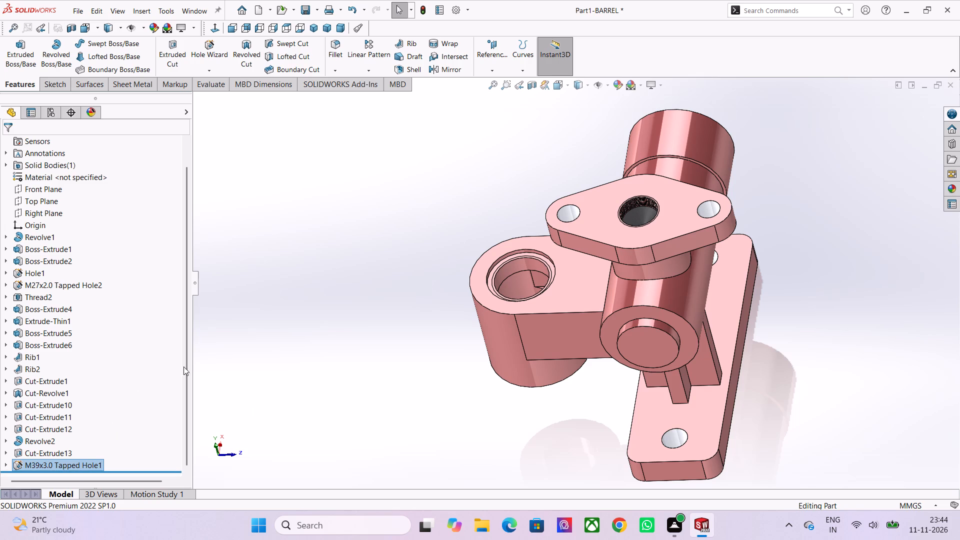
scroll(393, 361, down, 1)
middle_drag(484, 362, 479, 309)
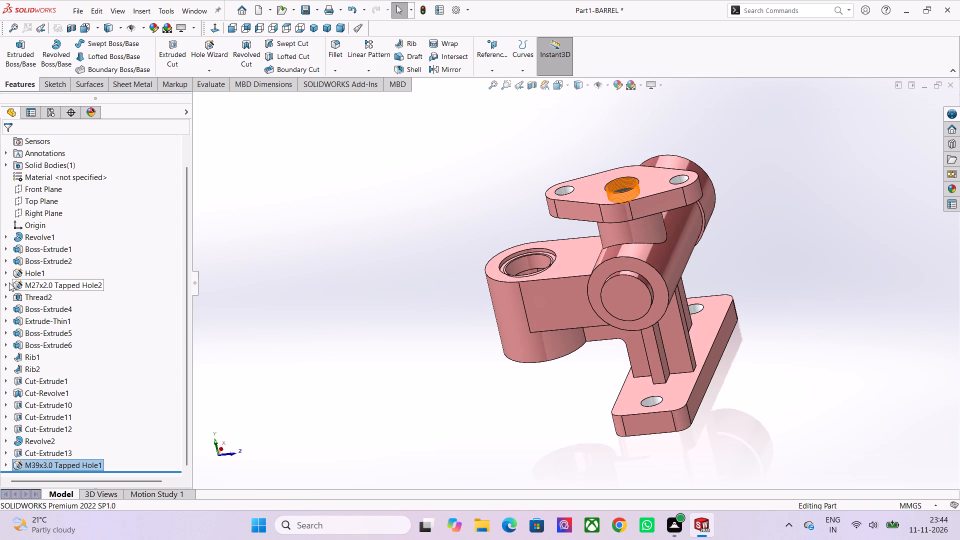
Preview a section through the Right Plane and examine the barrel's bores and tapped holes.
click(57, 215)
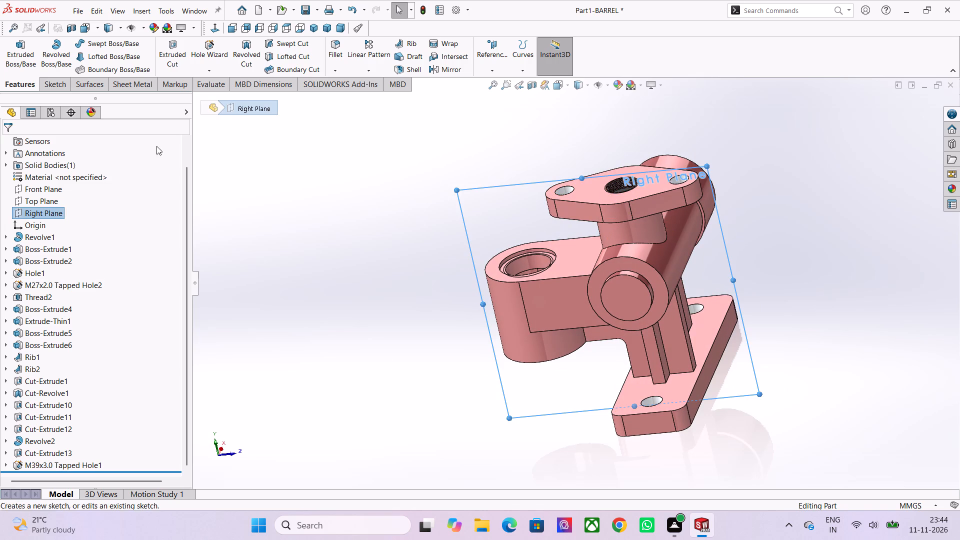
click(528, 84)
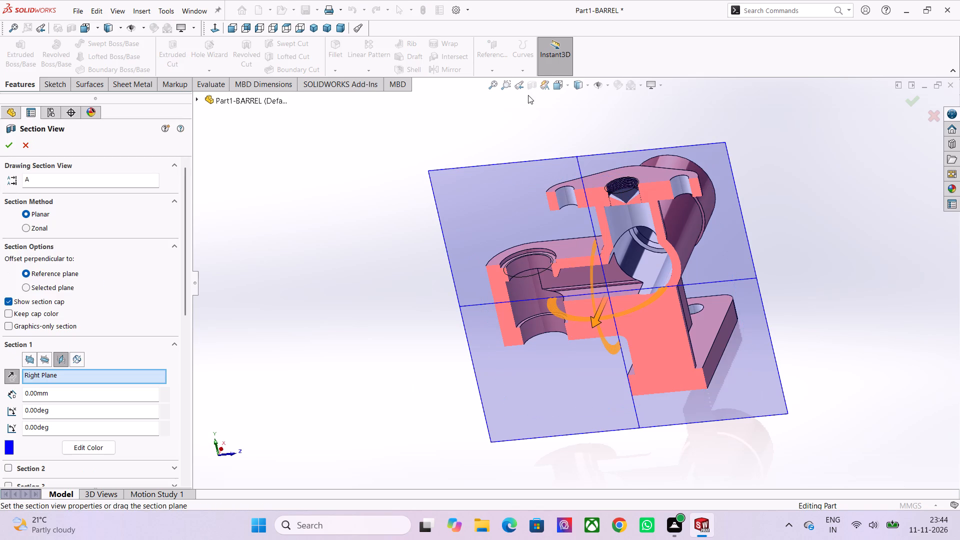
middle_drag(510, 343, 517, 267)
middle_drag(477, 234, 491, 310)
scroll(503, 280, down, 1)
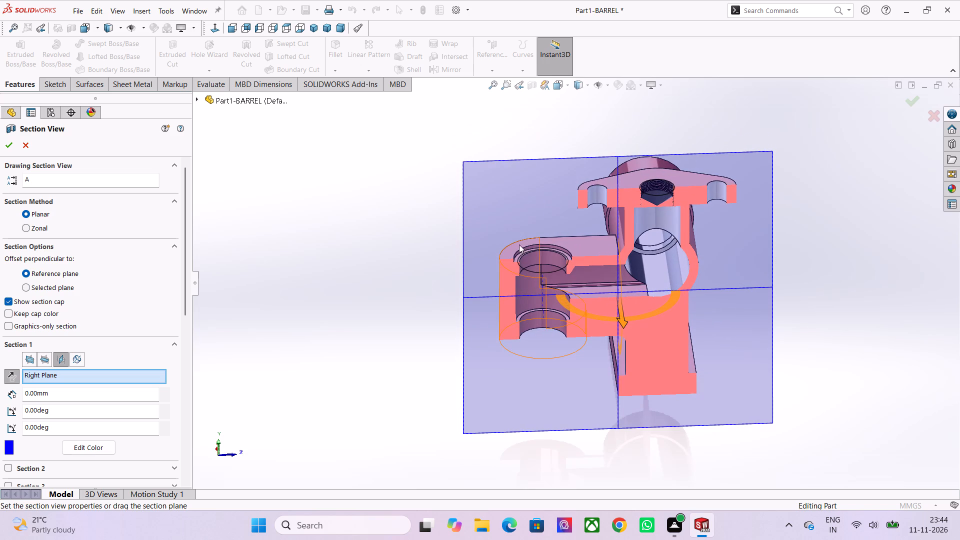
click(533, 86)
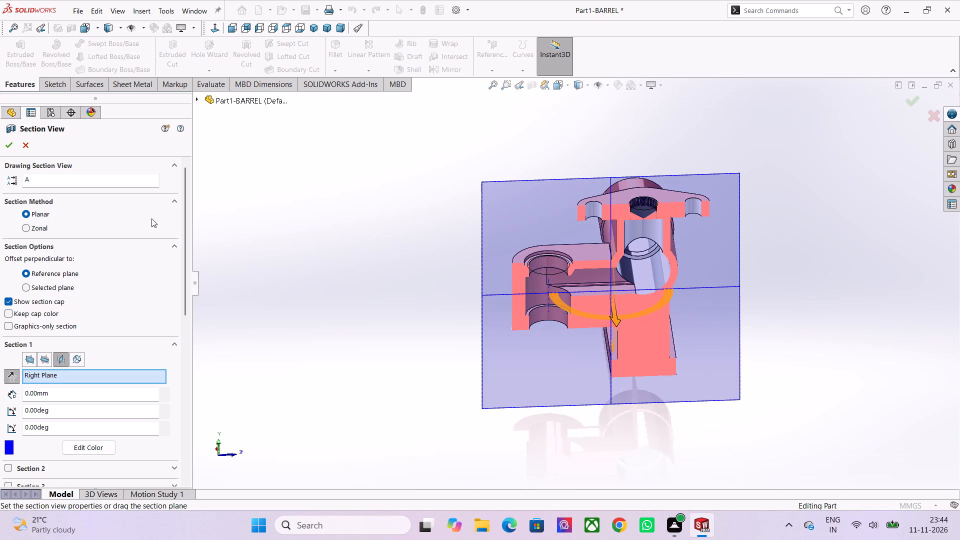
click(23, 144)
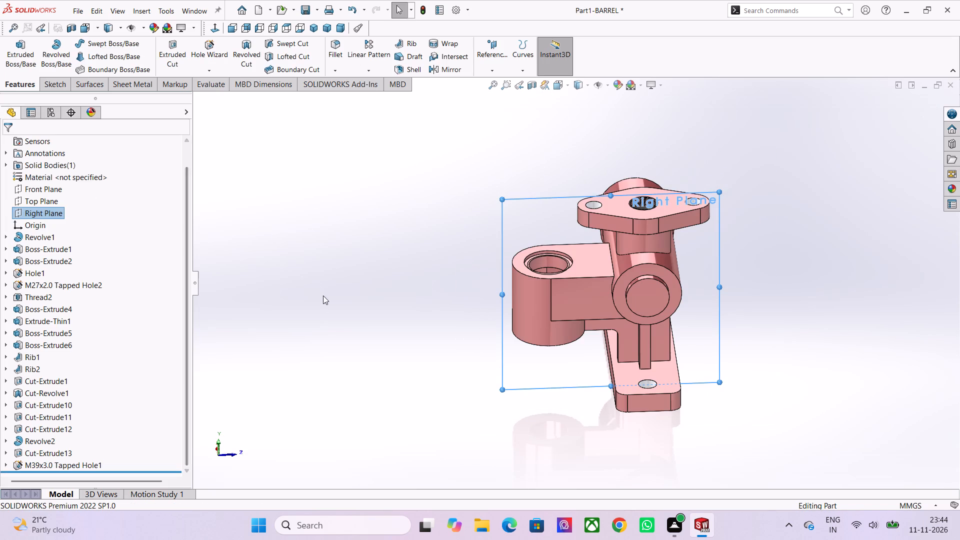
click(329, 315)
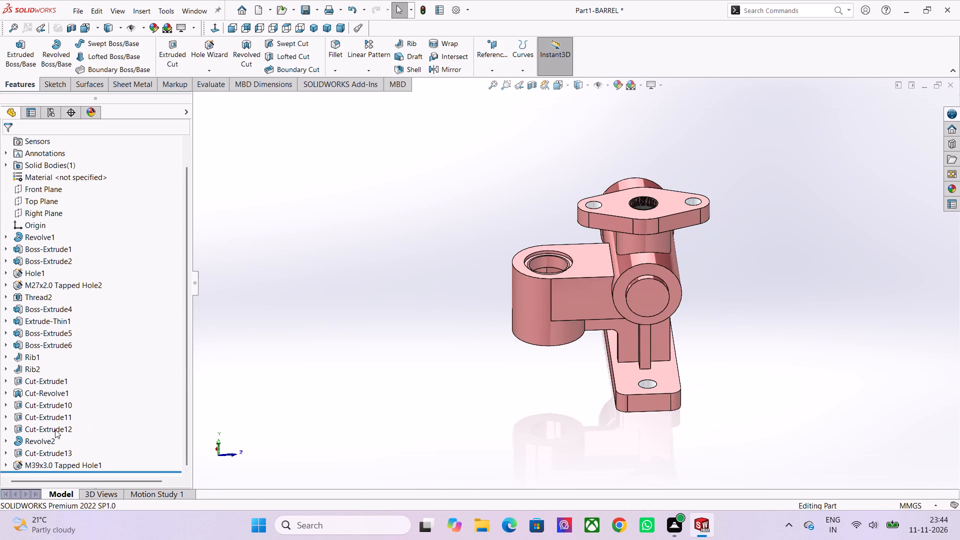
Apply the polished aluminum appearance to the M39x3.0 tapped hole and the Cut-Extrude13 recess in the side boss.
click(57, 462)
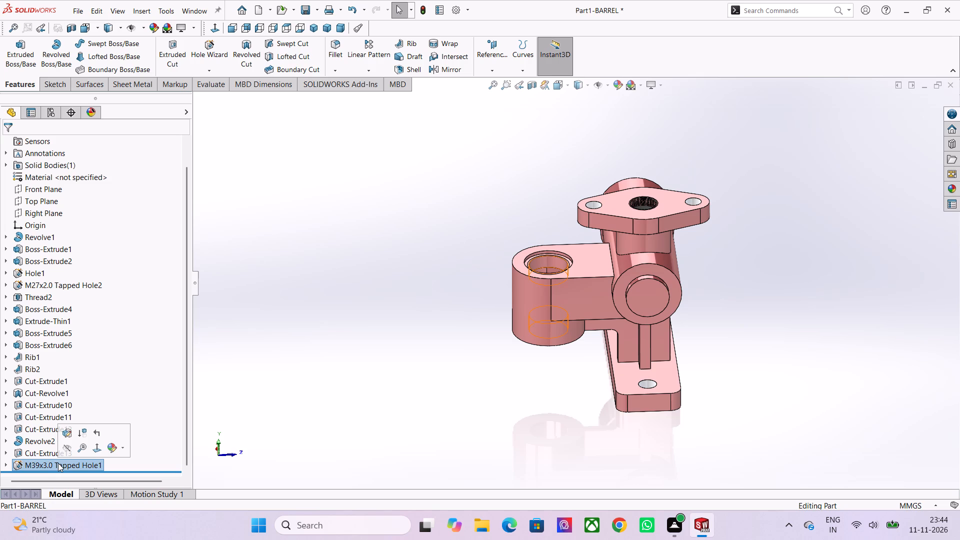
ctrl+click(54, 453)
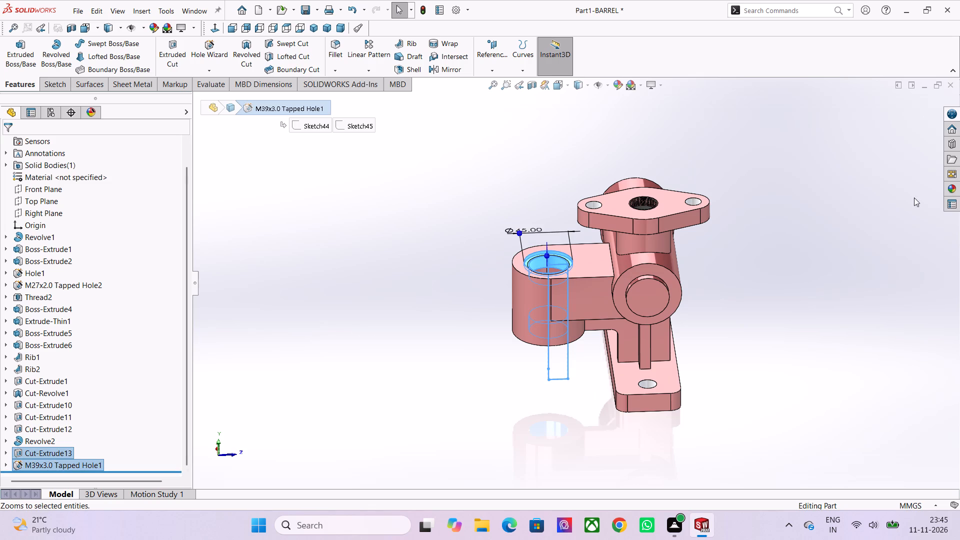
click(952, 189)
click(816, 118)
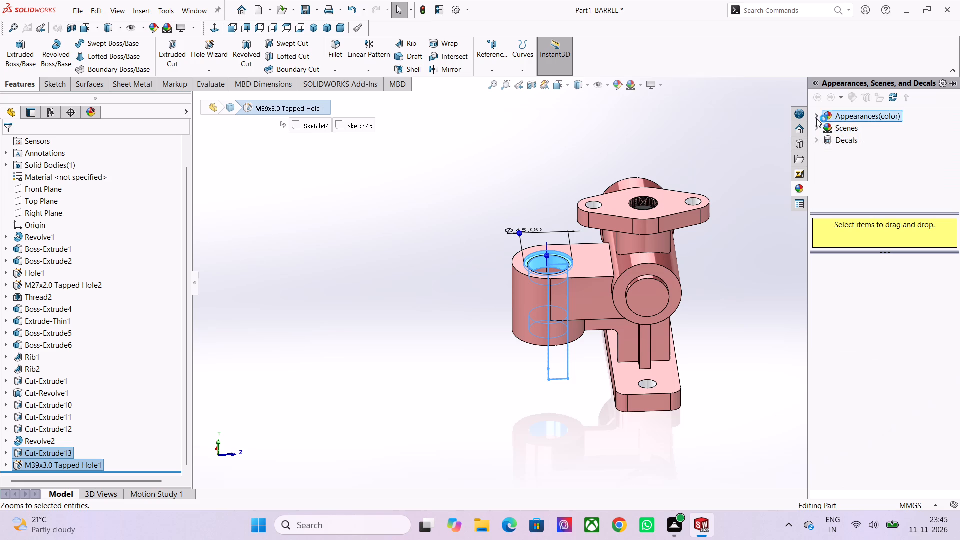
click(827, 139)
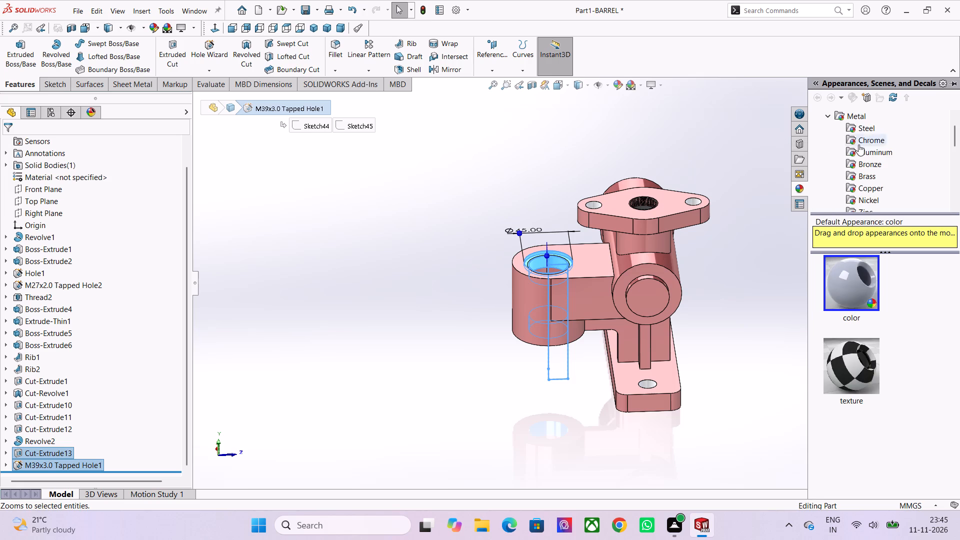
click(875, 148)
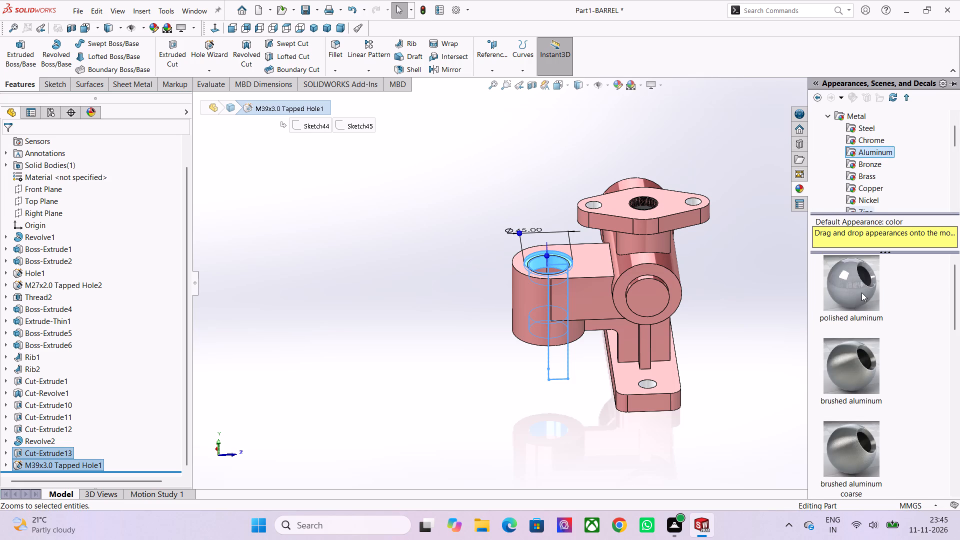
double_click(861, 292)
click(772, 303)
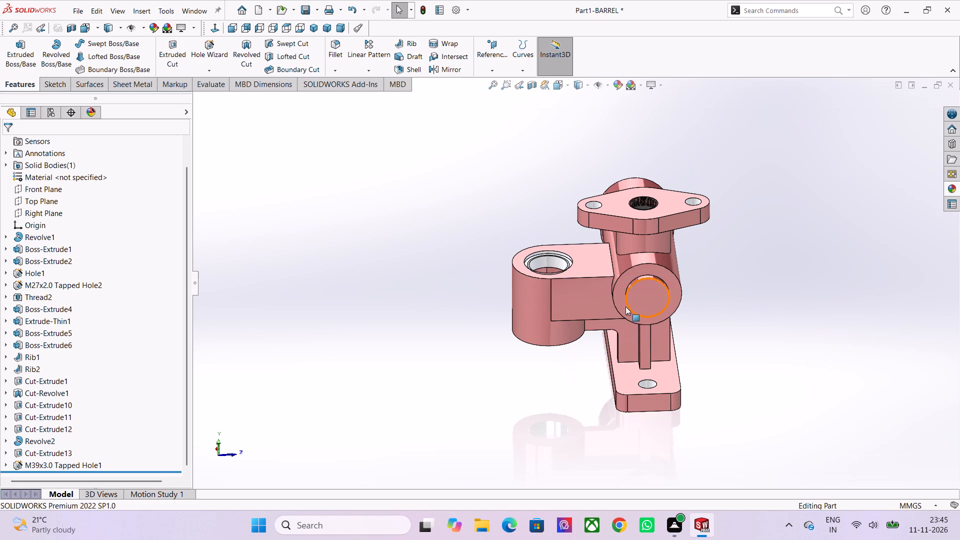
Apply the polished aluminum appearance to the internal cuts Cut-Extrude10, Cut-Extrude11 and Cut-Extrude12.
scroll(509, 252, up, 6)
scroll(641, 273, up, 3)
scroll(641, 273, down, 4)
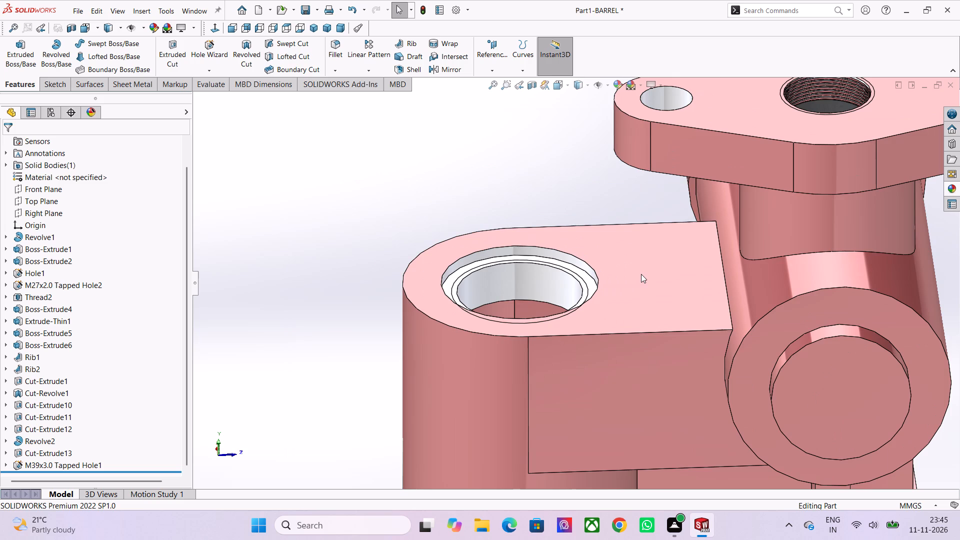
scroll(641, 276, down, 2)
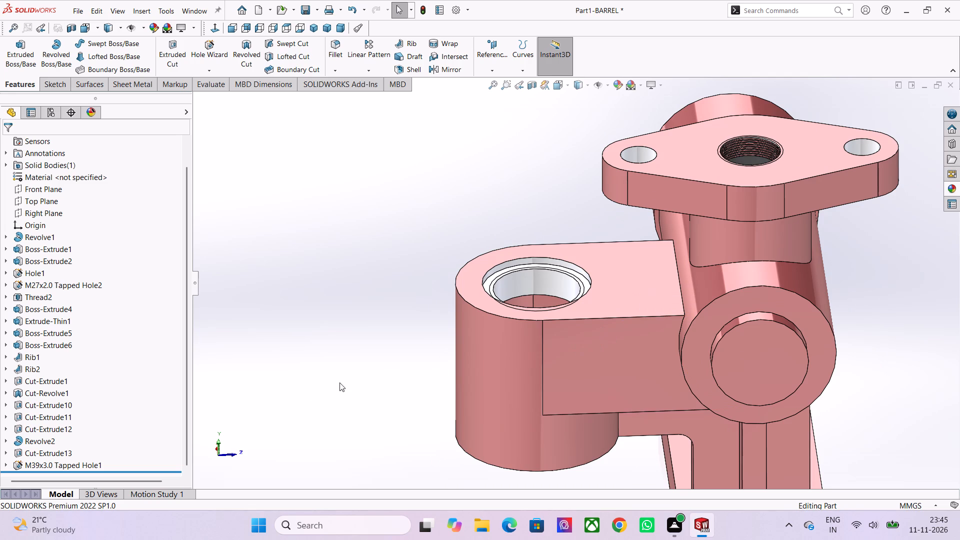
click(66, 403)
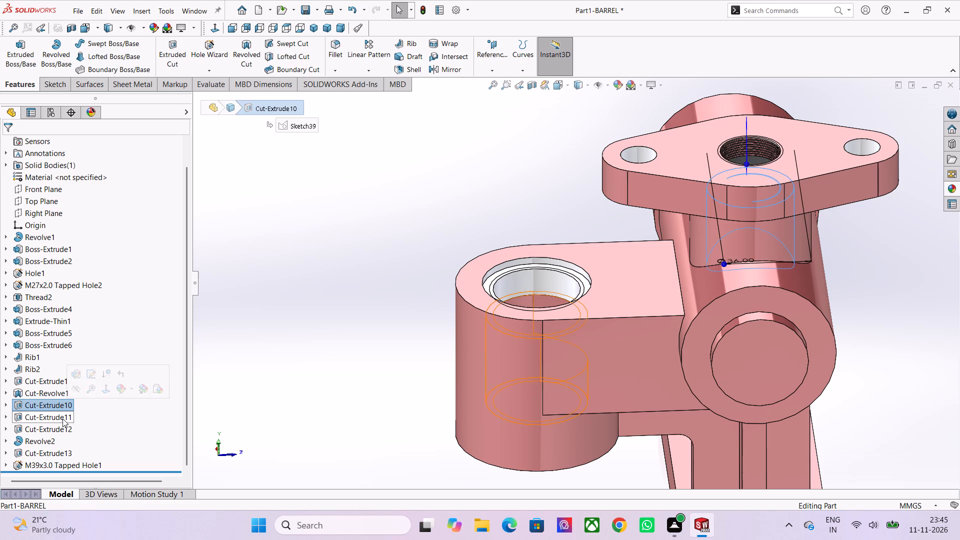
ctrl+click(62, 418)
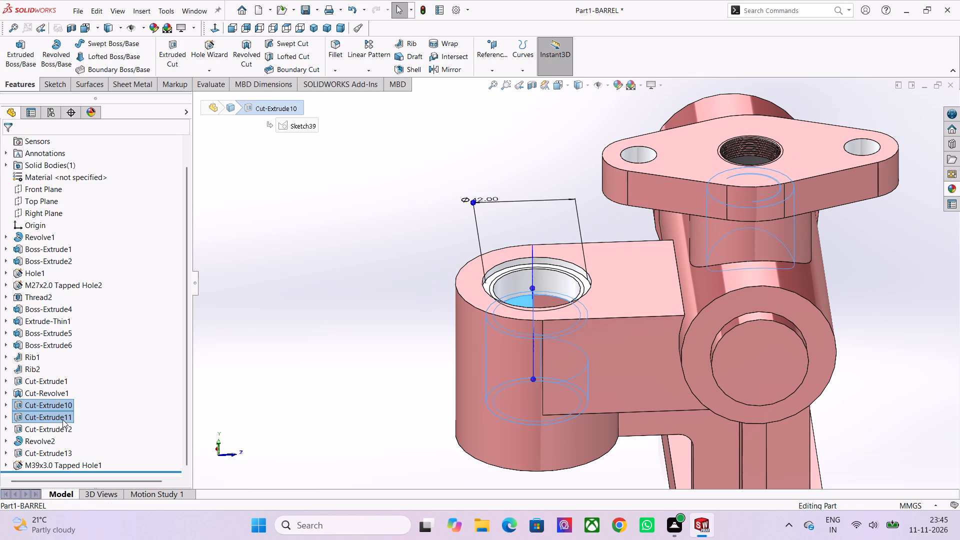
ctrl+click(64, 425)
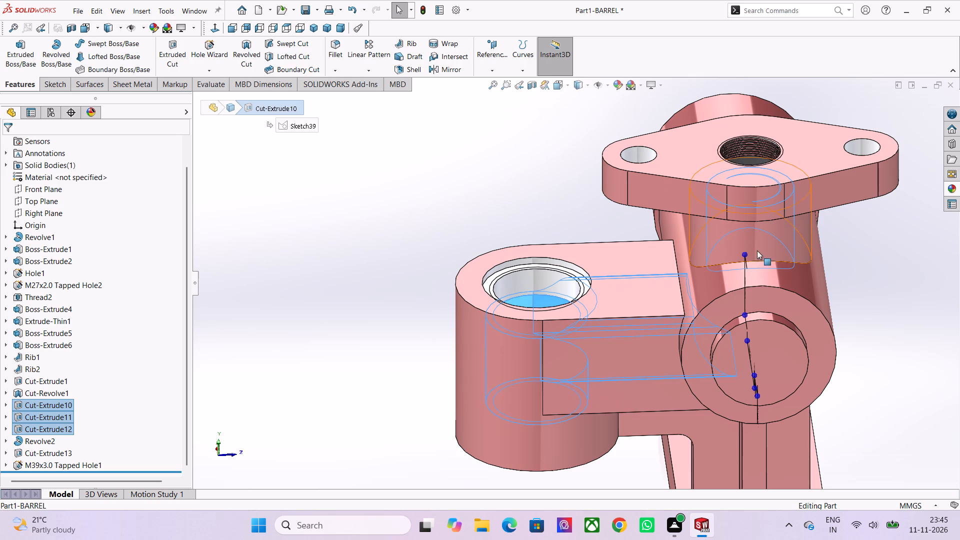
click(949, 192)
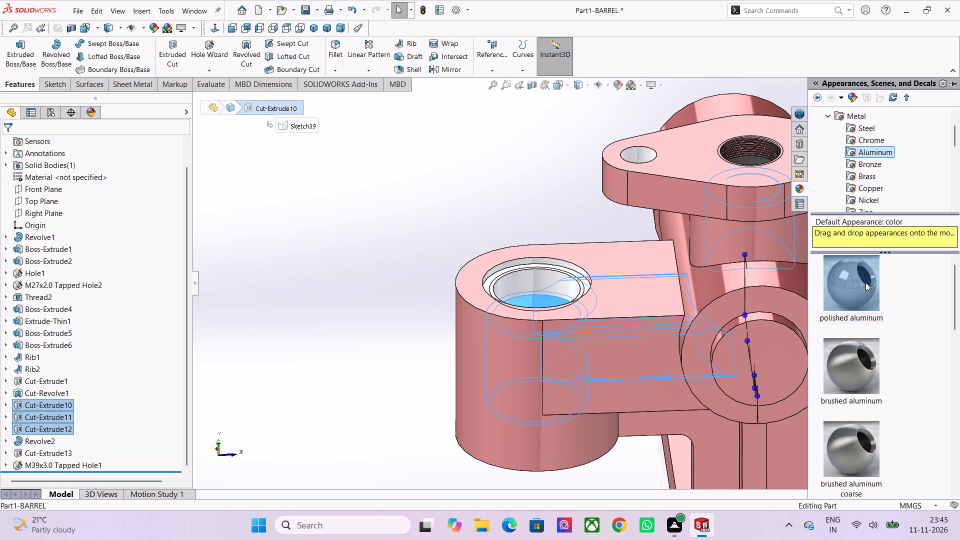
double_click(855, 291)
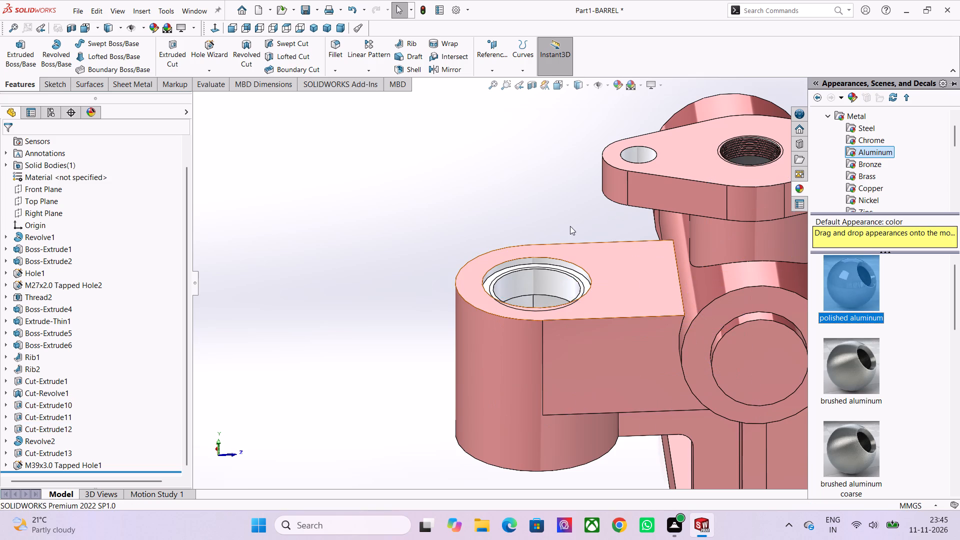
click(480, 182)
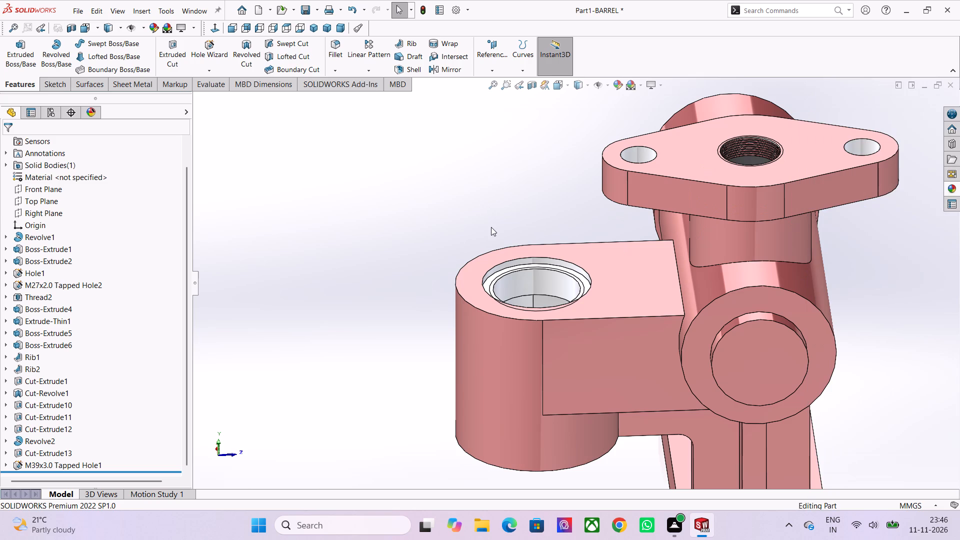
Inspect the cut surfaces in a section preview through the Right Plane and look over the whole barrel.
click(37, 216)
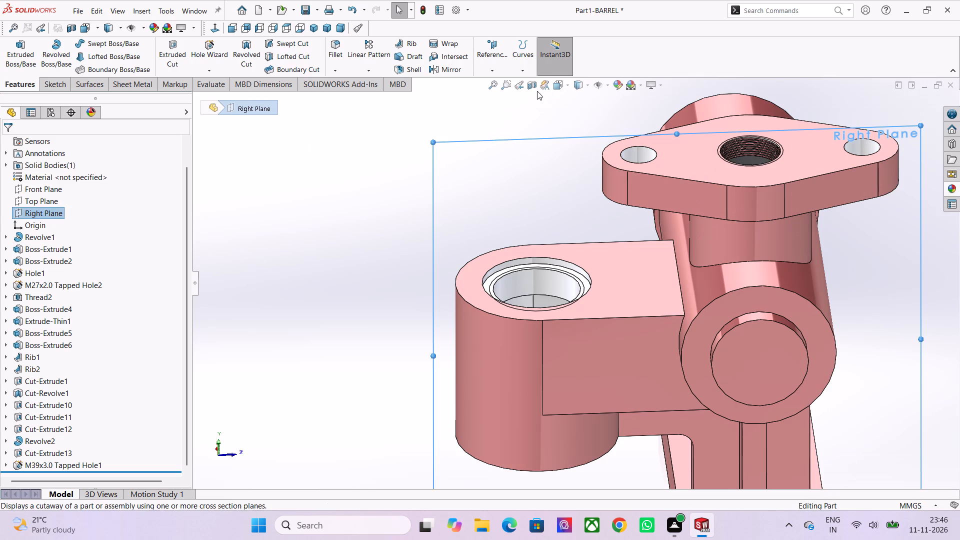
click(535, 86)
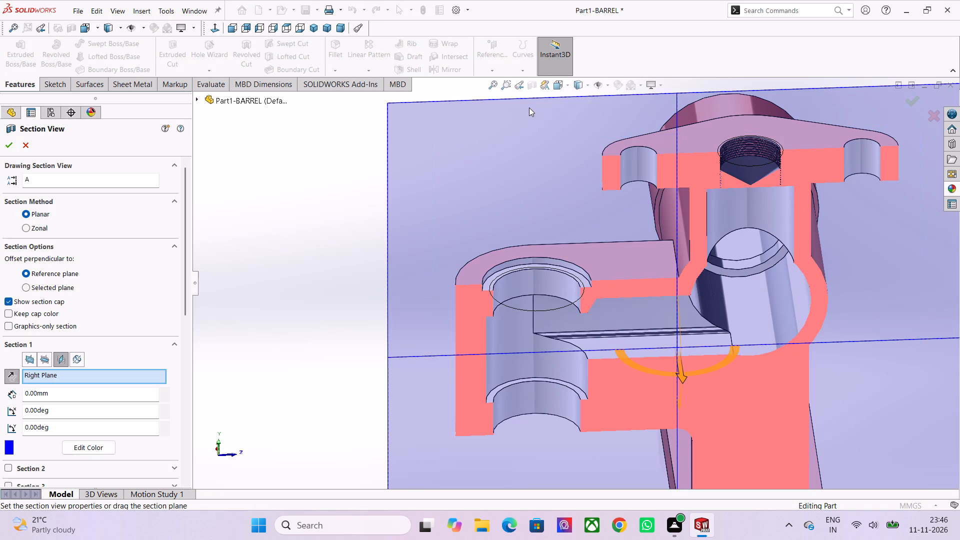
click(27, 149)
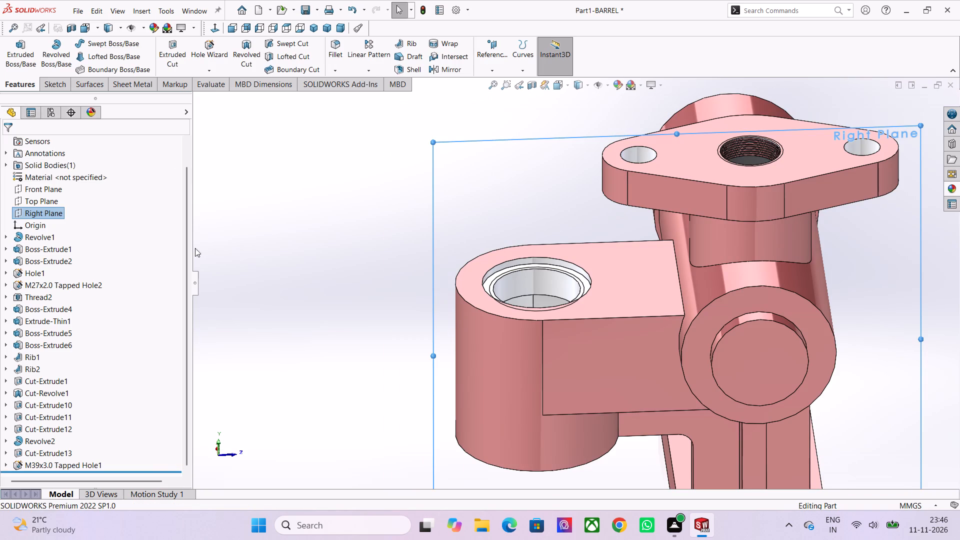
click(340, 256)
scroll(353, 272, down, 2)
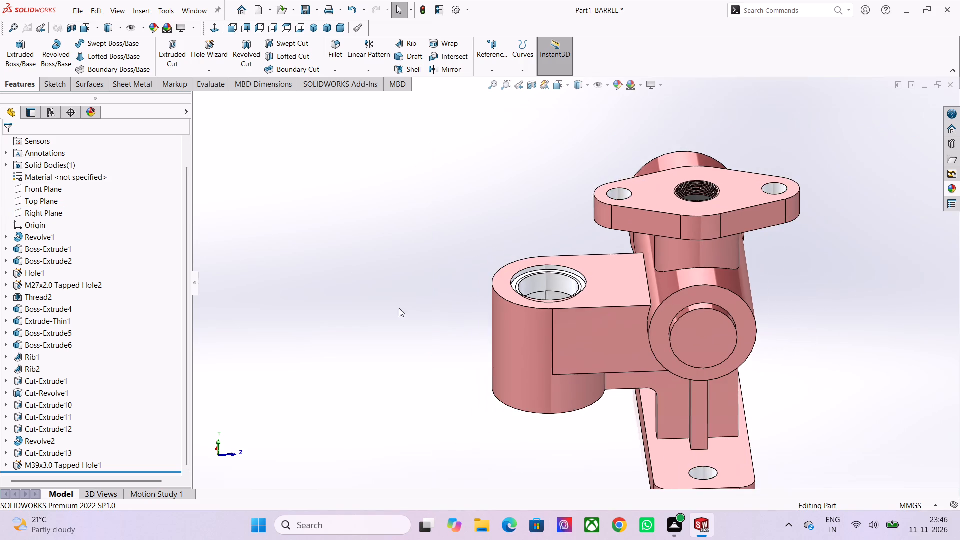
scroll(399, 308, down, 1)
middle_drag(439, 385, 429, 428)
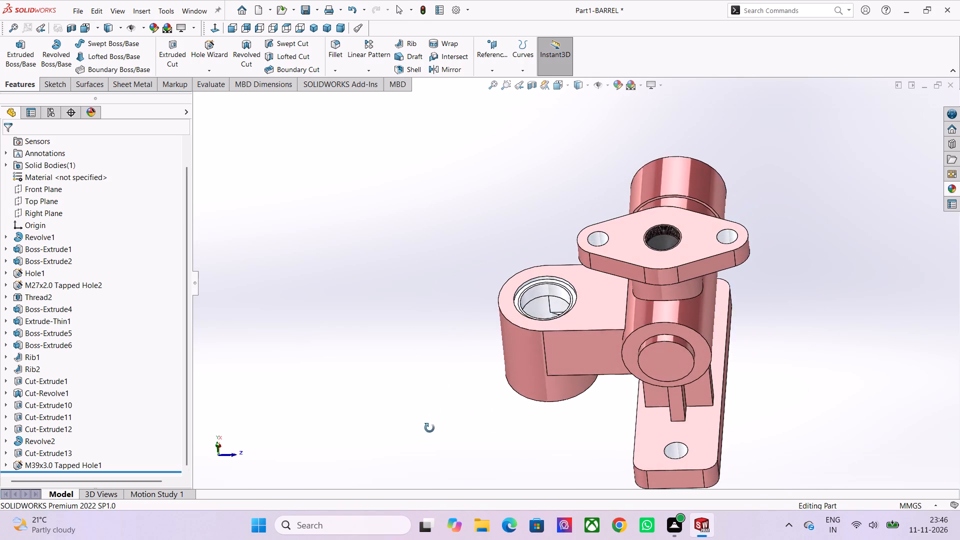
middle_drag(429, 428, 425, 451)
click(660, 87)
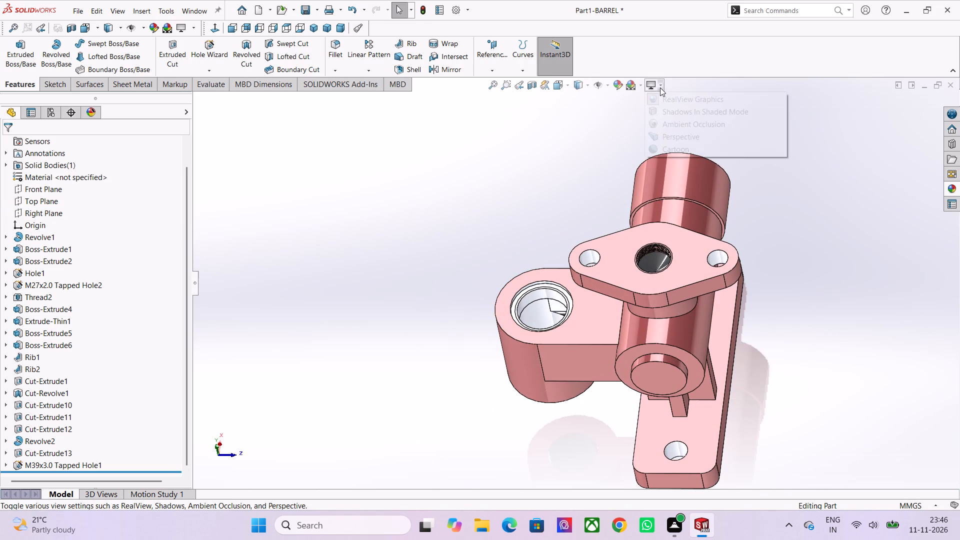
click(570, 145)
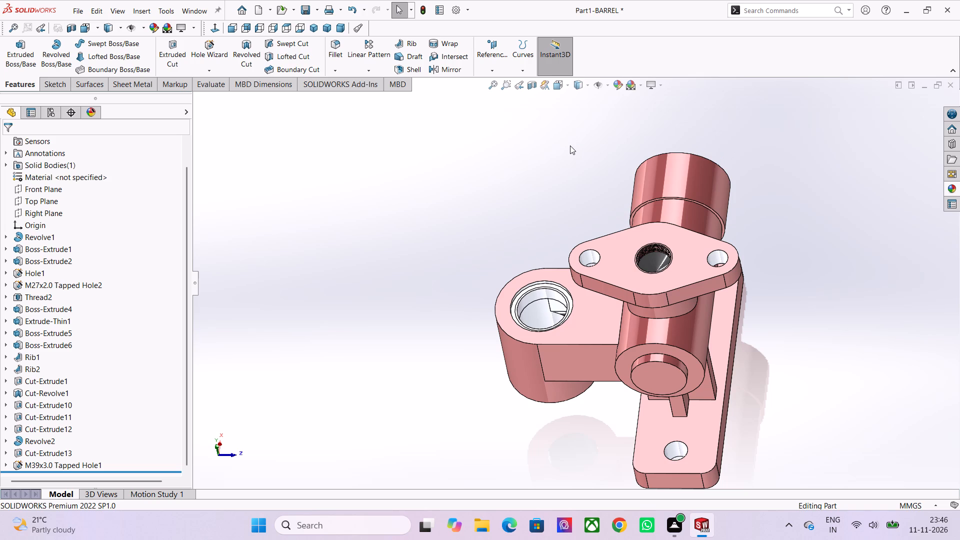
Section the barrel view along the Right Plane with zero offset and keep the section displayed.
middle_drag(448, 374, 466, 266)
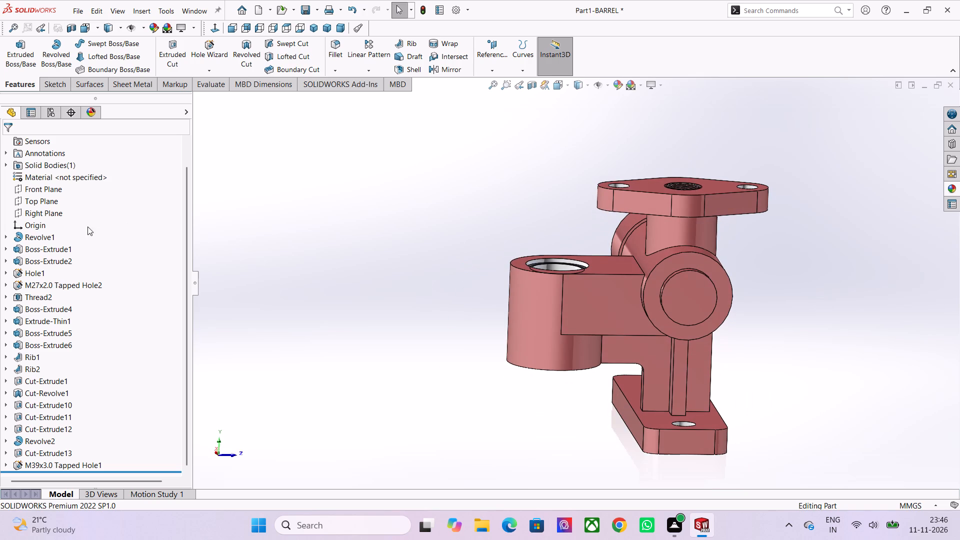
click(63, 213)
click(533, 86)
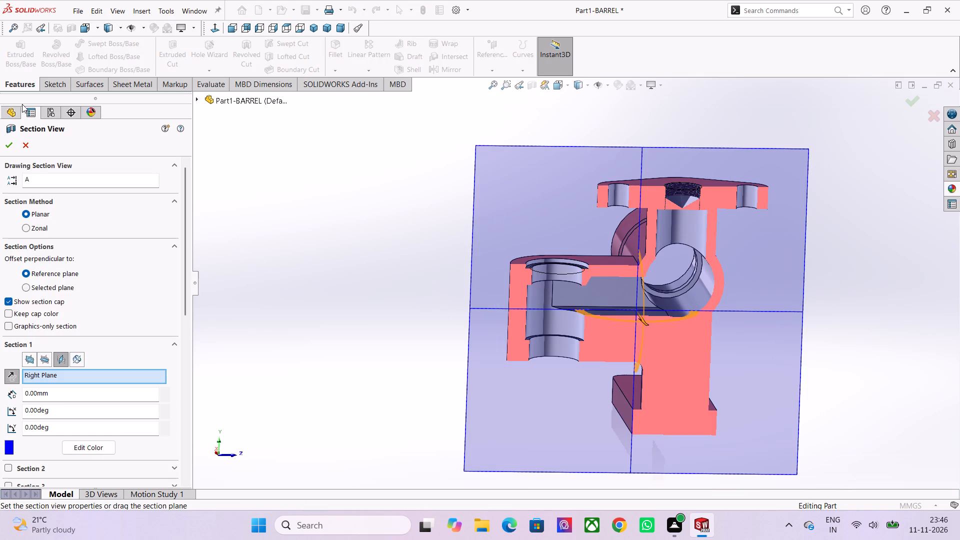
click(8, 147)
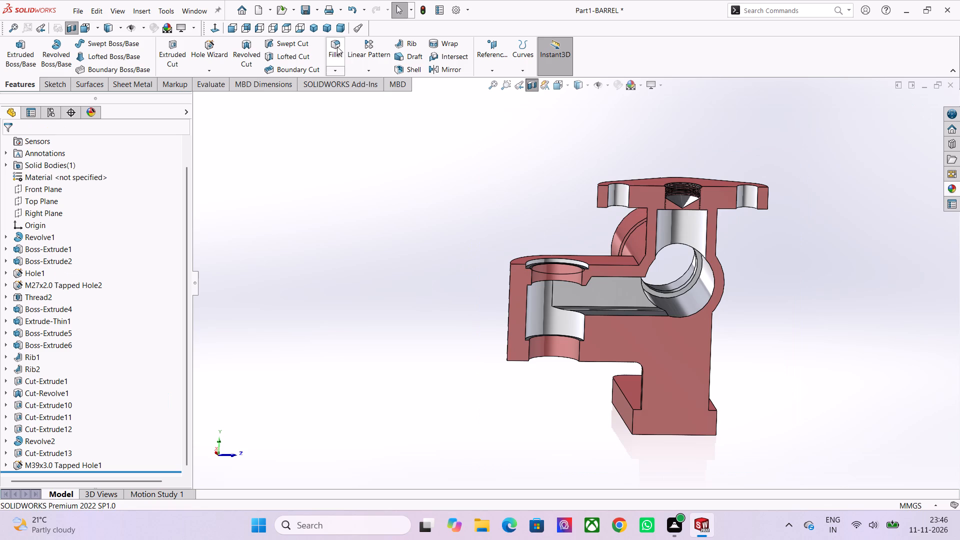
Start a 2 mm, 45-degree chamfer on the upper circular edge of the side boss's M39x3.0 tapped hole.
click(337, 68)
click(345, 95)
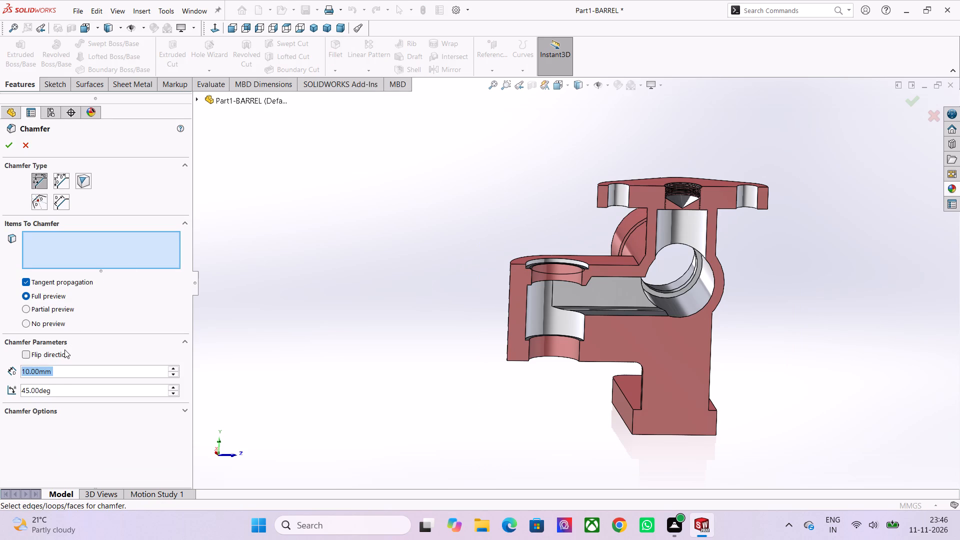
key(2)
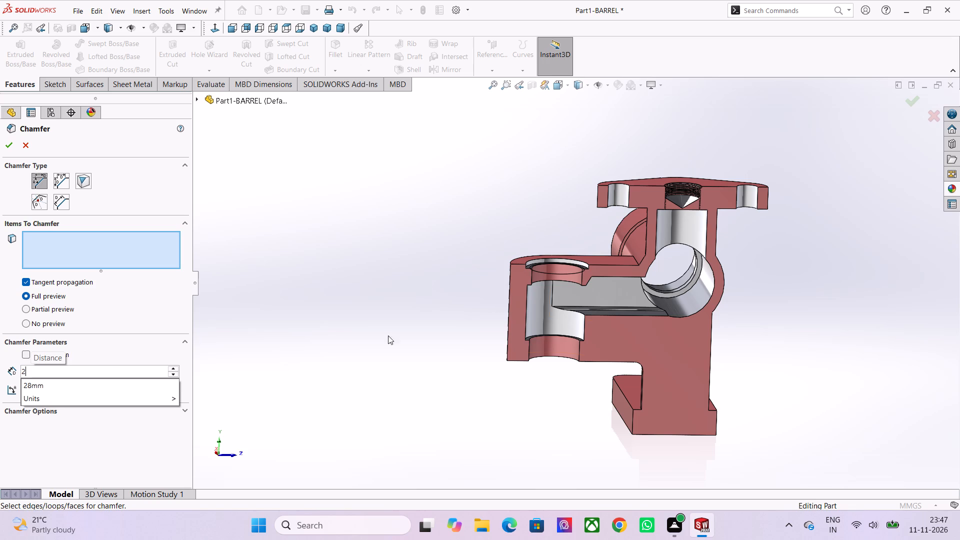
middle_drag(527, 223, 524, 248)
scroll(536, 264, down, 1)
scroll(542, 272, up, 6)
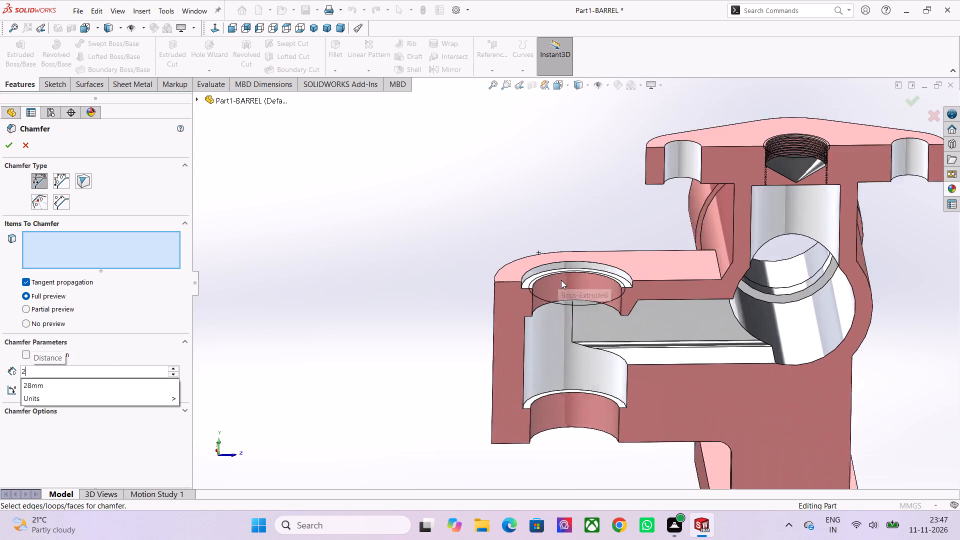
scroll(561, 280, up, 9)
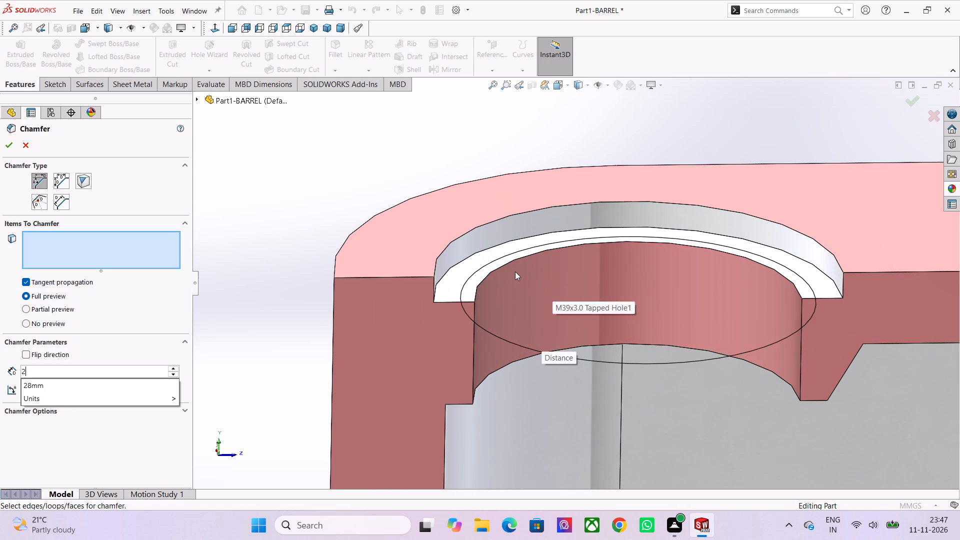
scroll(515, 274, up, 2)
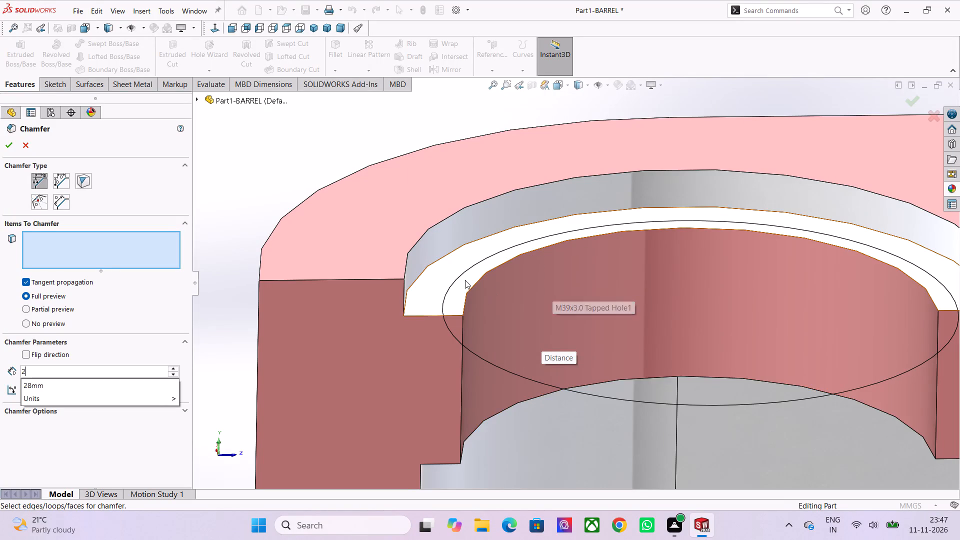
click(488, 272)
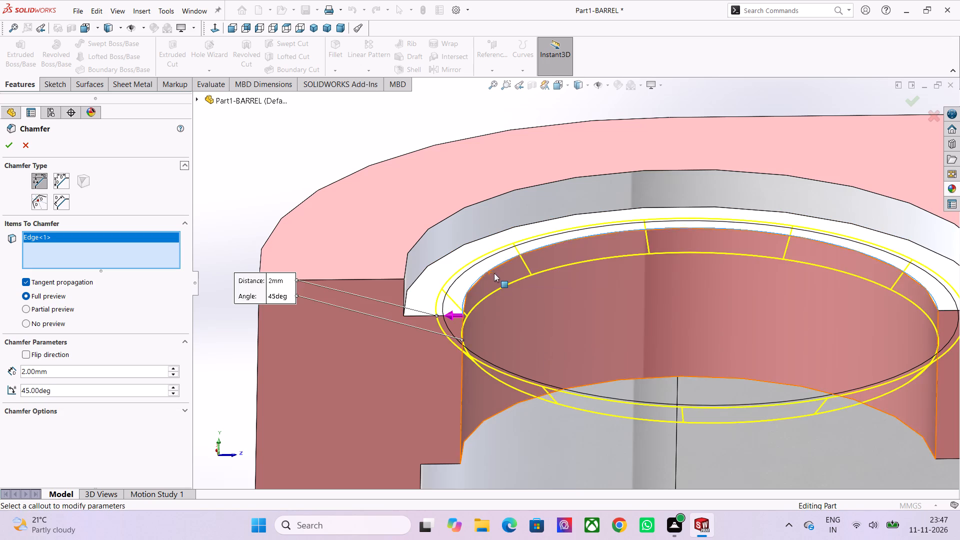
Add the bottom rim edge of the side boss's lower bore to the 2 mm chamfer and complete the feature.
scroll(496, 274, down, 9)
scroll(547, 429, down, 1)
scroll(574, 412, up, 3)
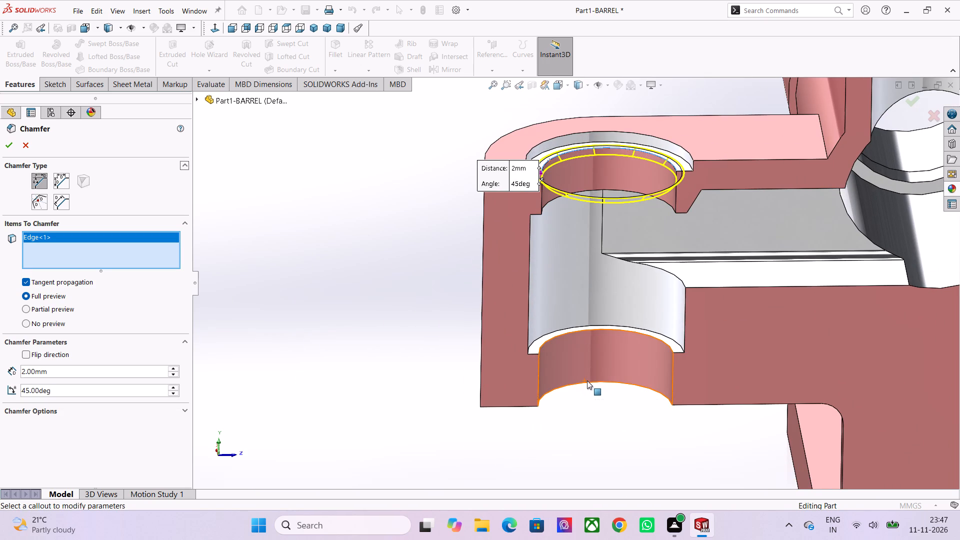
click(587, 380)
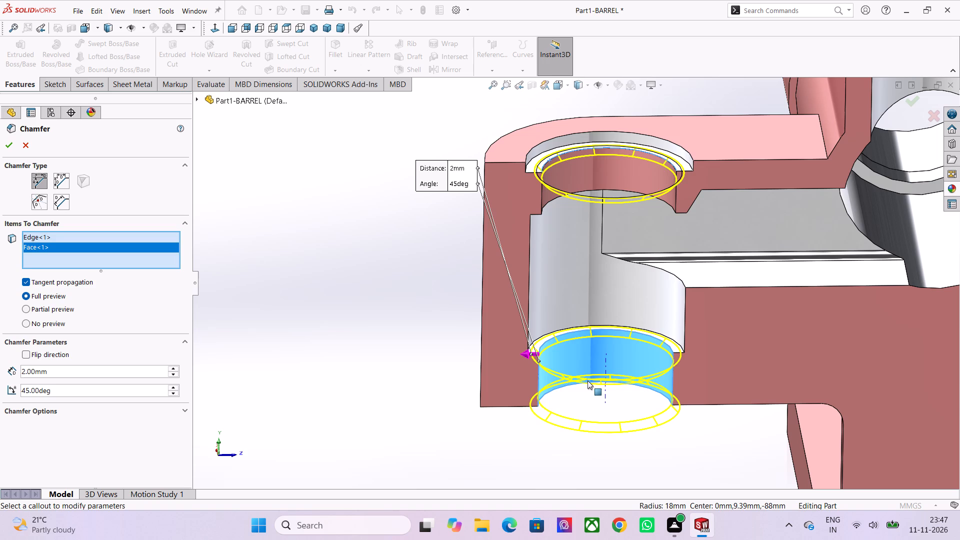
right_click(121, 248)
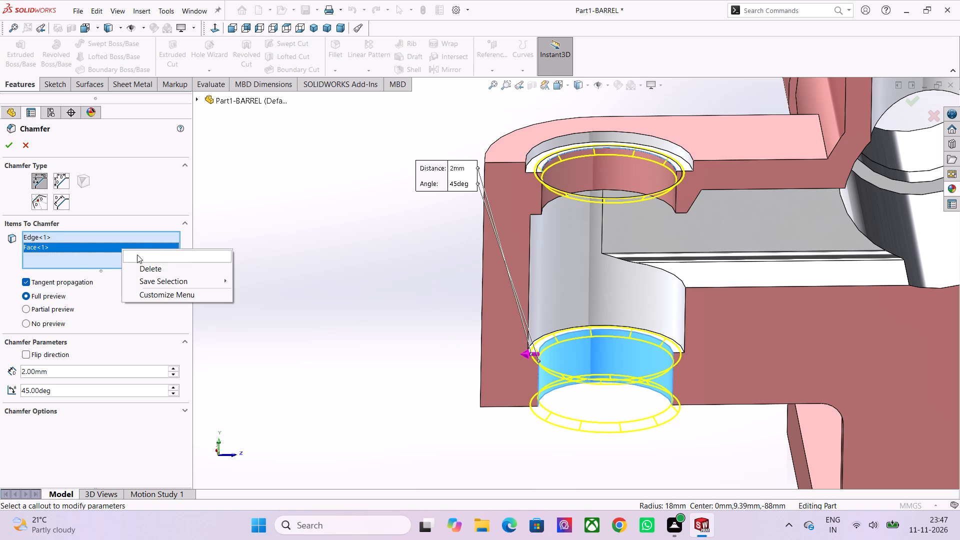
click(155, 273)
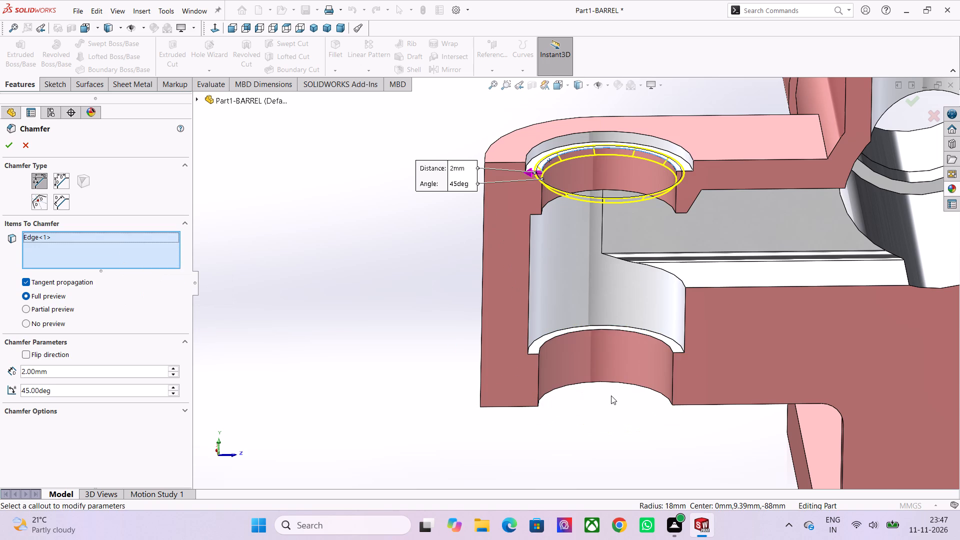
scroll(612, 395, up, 3)
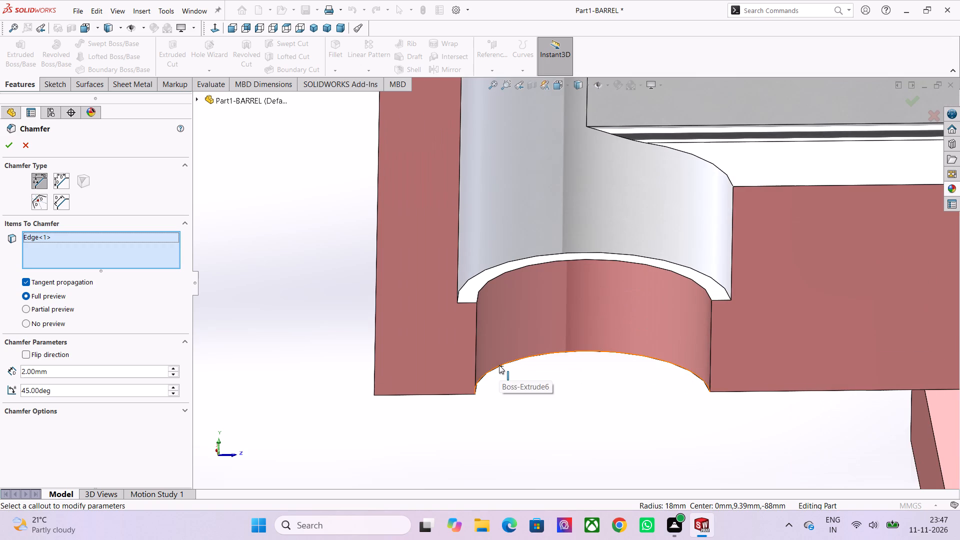
click(499, 365)
scroll(496, 372, down, 3)
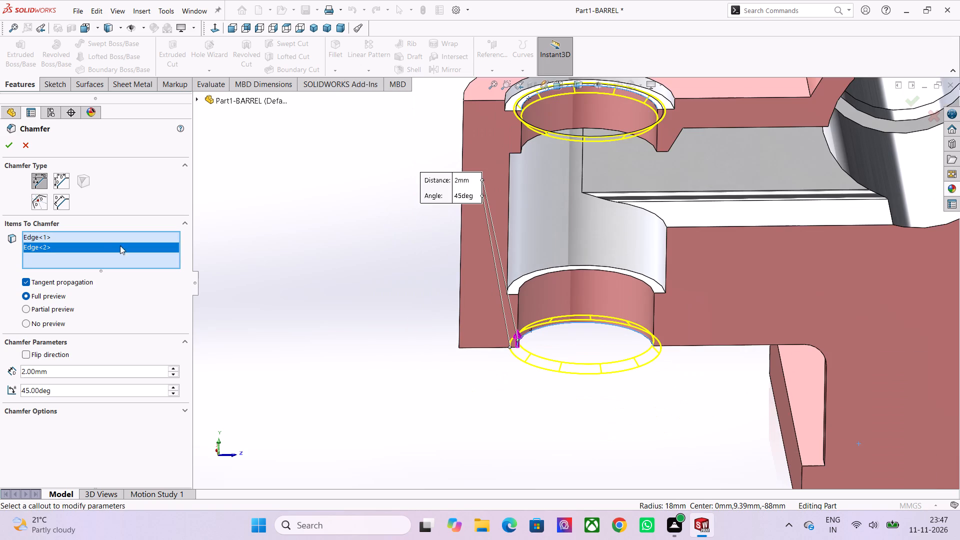
click(9, 147)
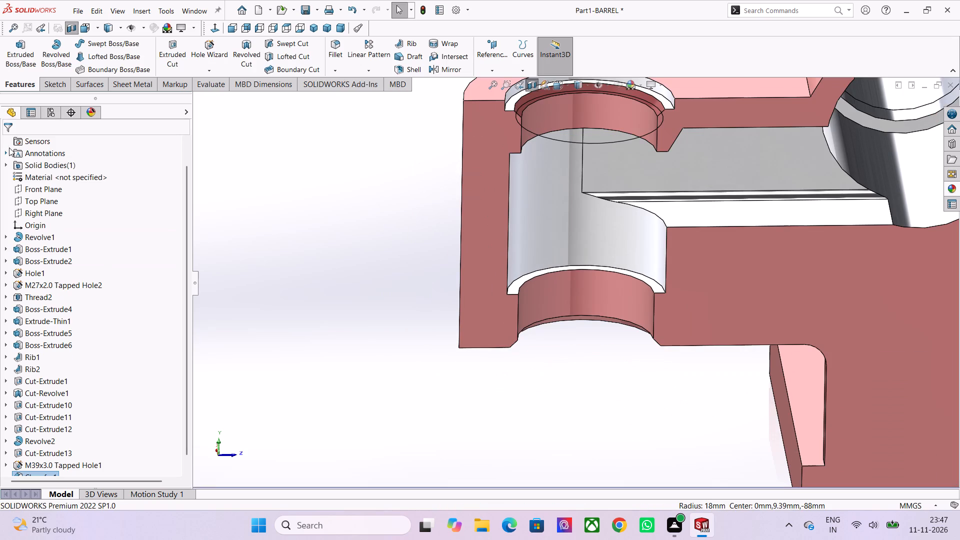
scroll(529, 302, down, 1)
click(555, 371)
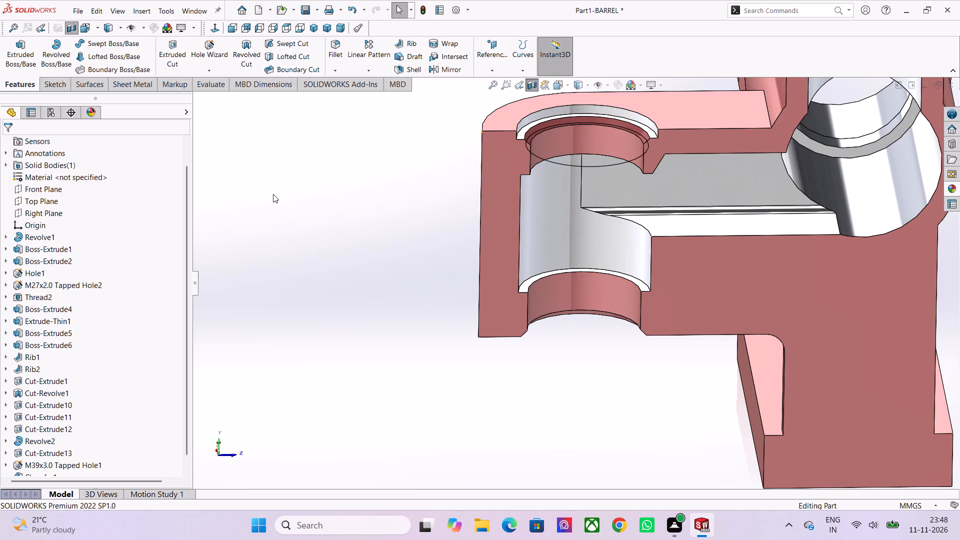
Turn off the section view of the barrel.
click(531, 87)
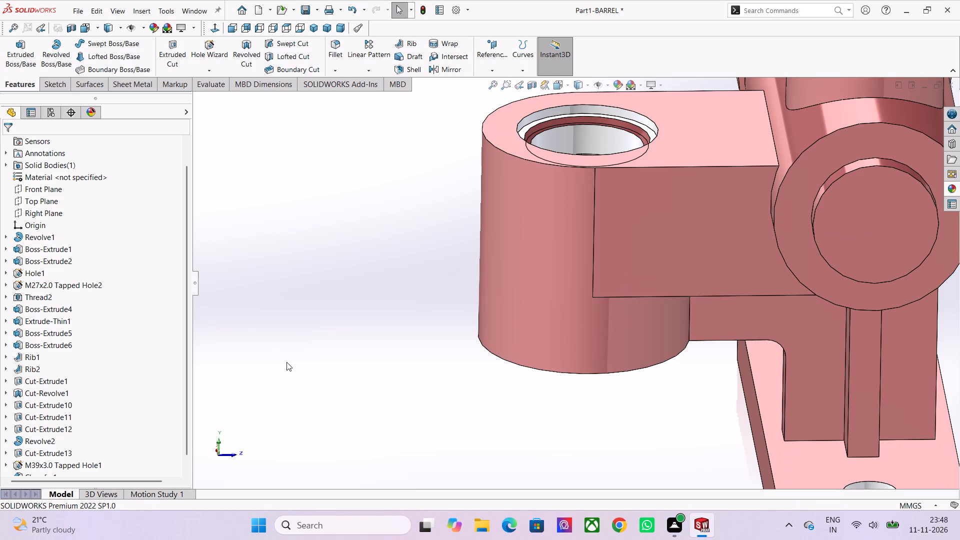
Apply the polished aluminum appearance to the side boss's 2 mm chamfer feature.
scroll(103, 412, down, 2)
click(39, 464)
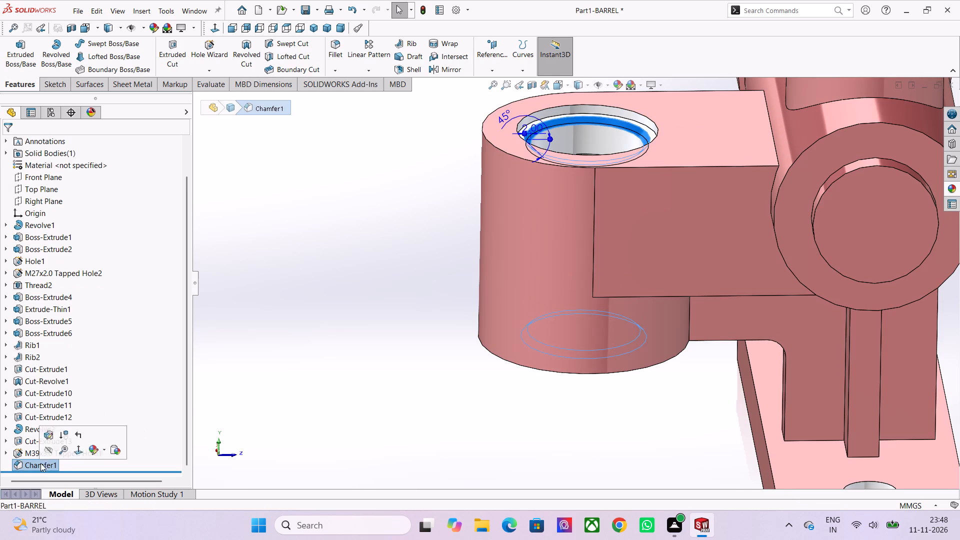
click(954, 186)
double_click(857, 286)
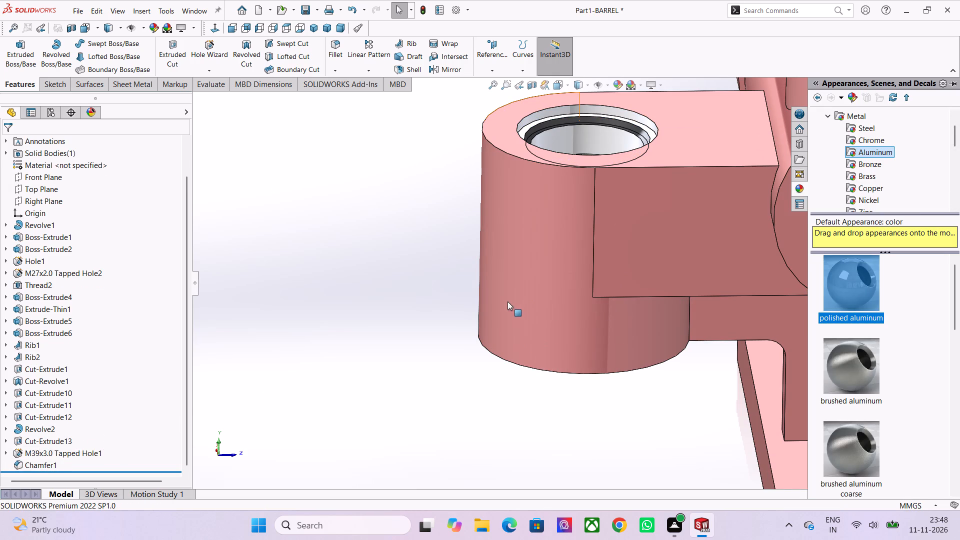
click(445, 264)
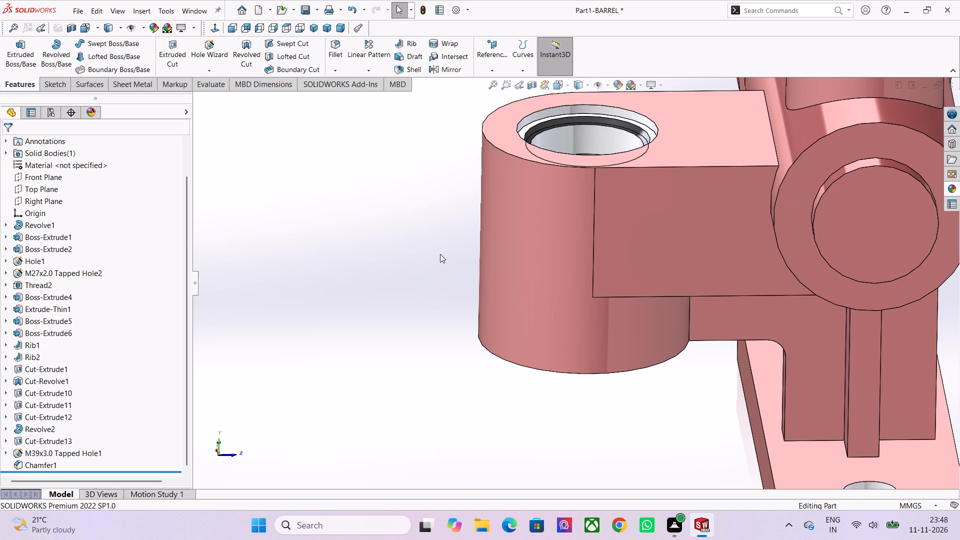
Save the barrel part.
key(ctrl+s)
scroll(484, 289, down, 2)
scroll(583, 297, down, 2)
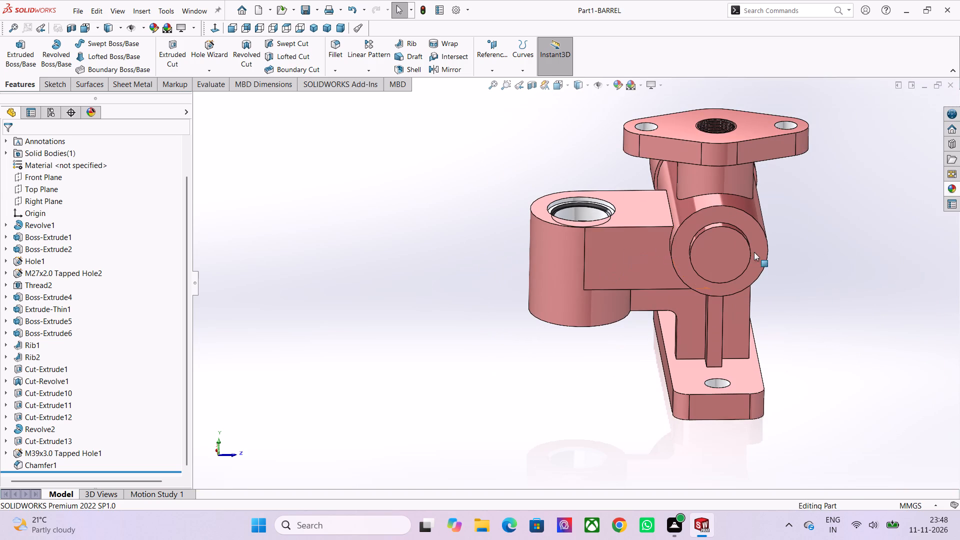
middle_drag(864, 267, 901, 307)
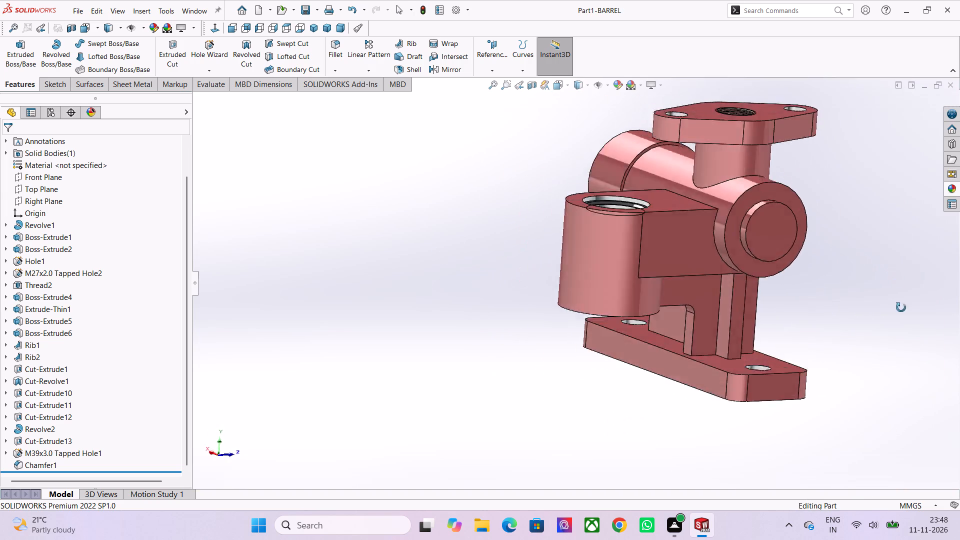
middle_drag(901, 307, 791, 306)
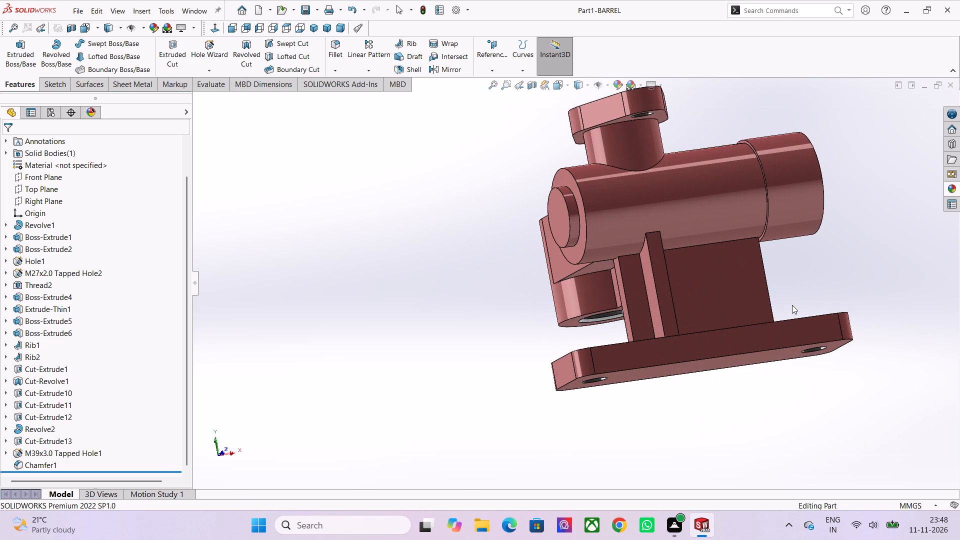
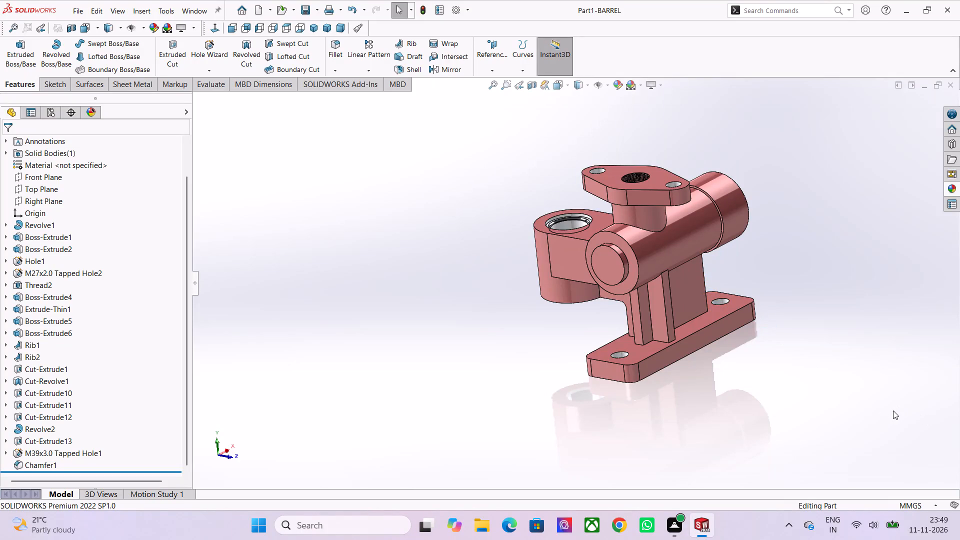
Sketch a rectangle about 47 by 11 mm on the base plate's long side face, standing on its bottom edge.
click(693, 340)
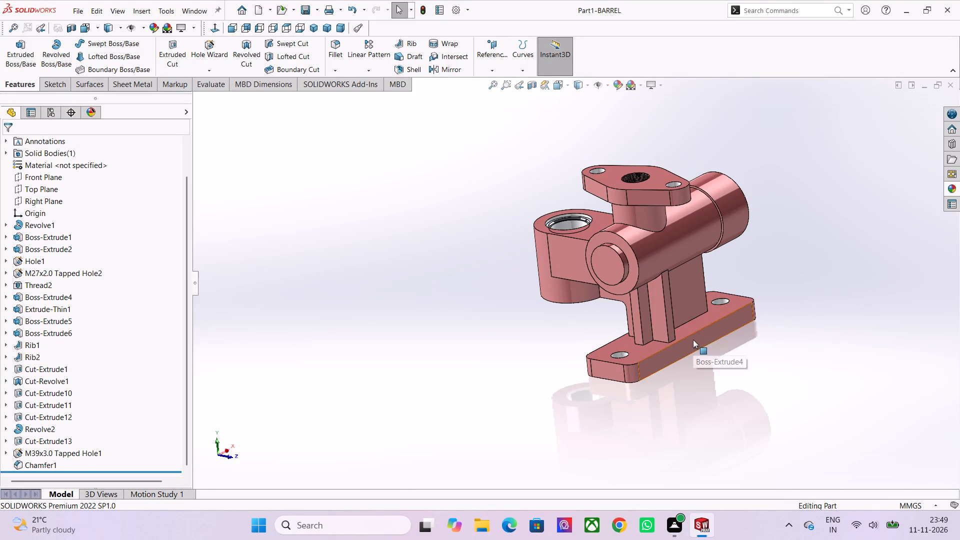
click(733, 312)
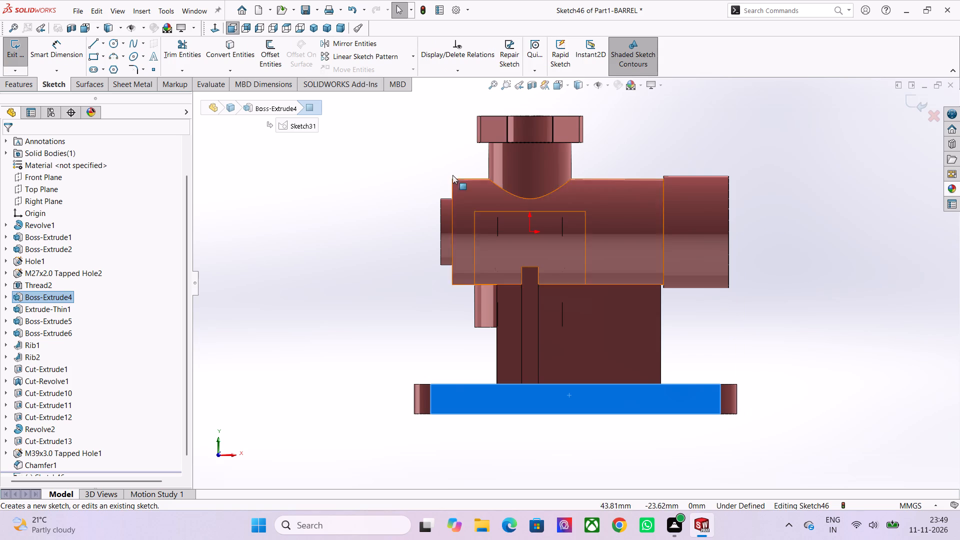
click(98, 60)
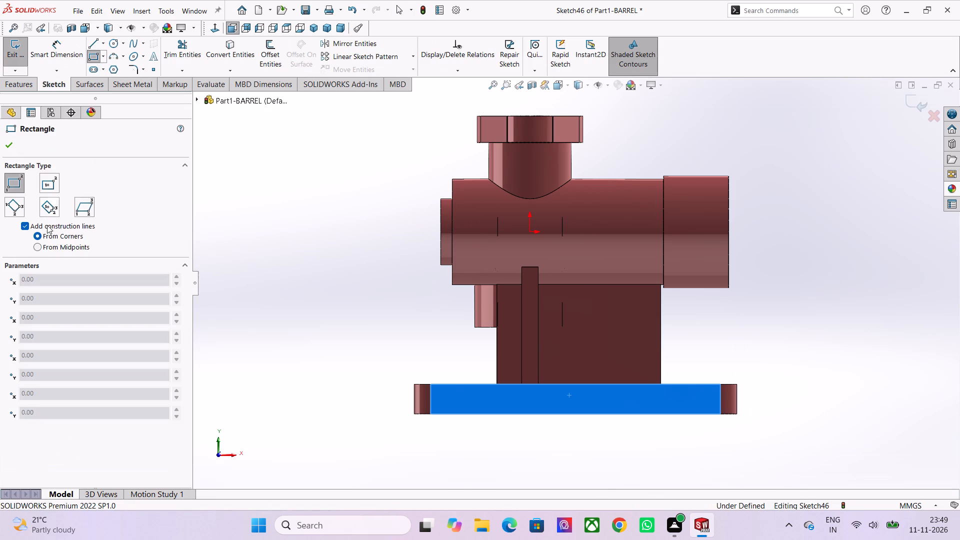
click(592, 414)
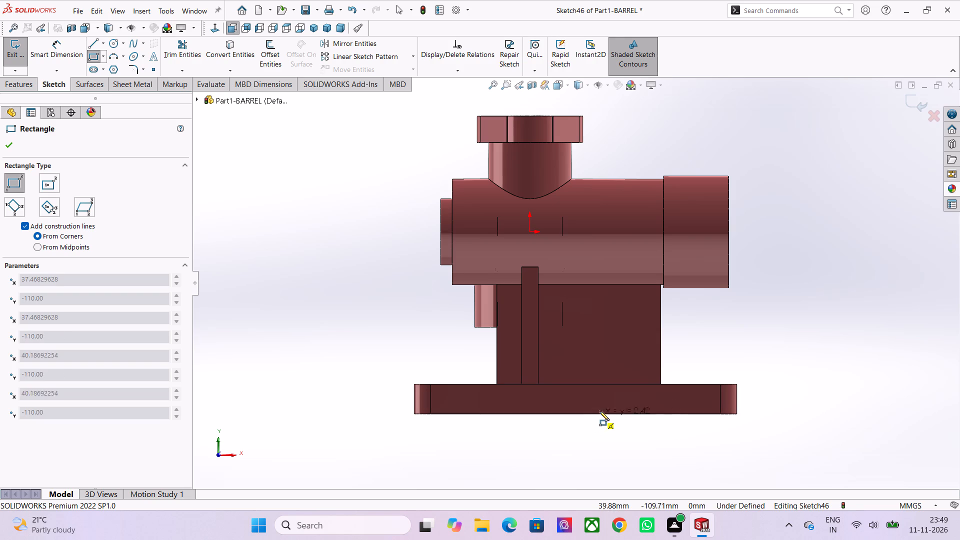
scroll(668, 405, up, 1)
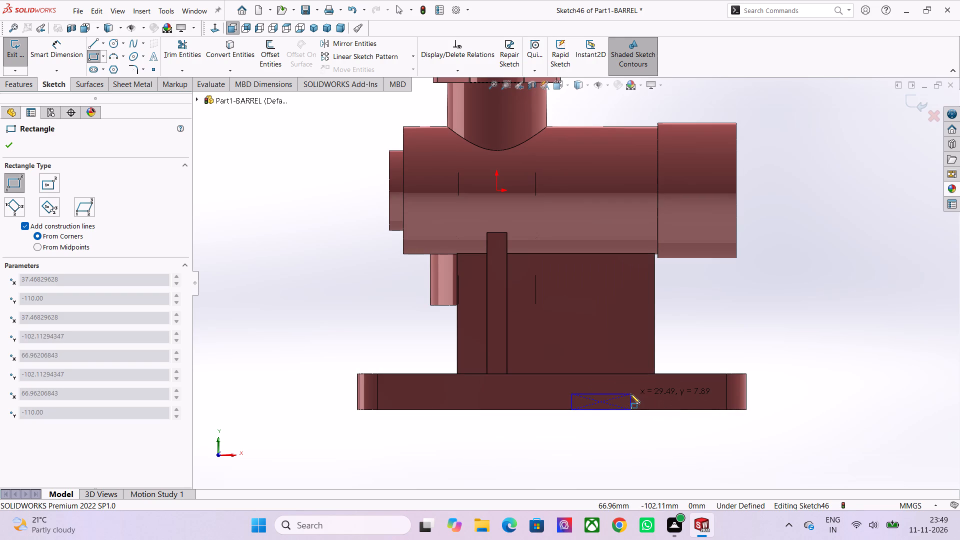
click(664, 387)
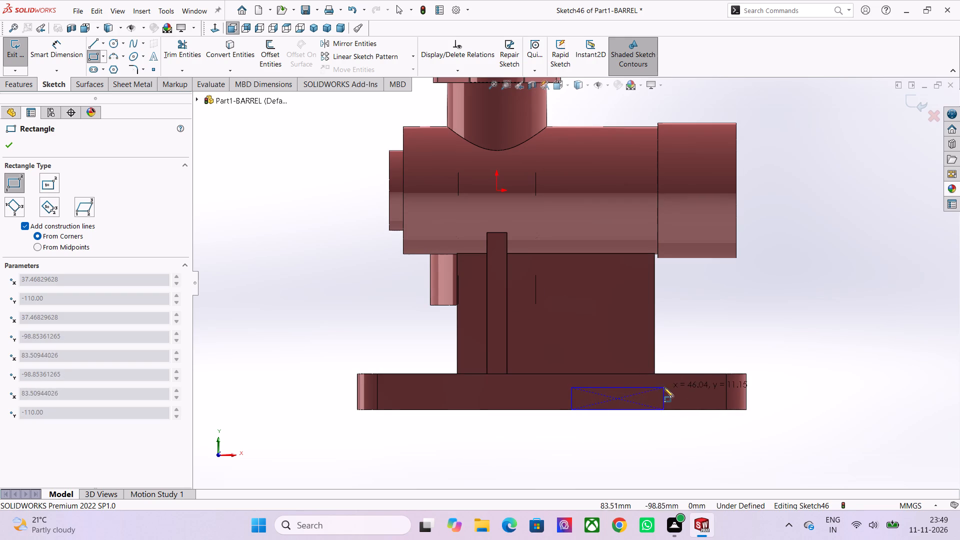
Dimension the rectangle to 65 mm wide and 6 mm high.
click(72, 47)
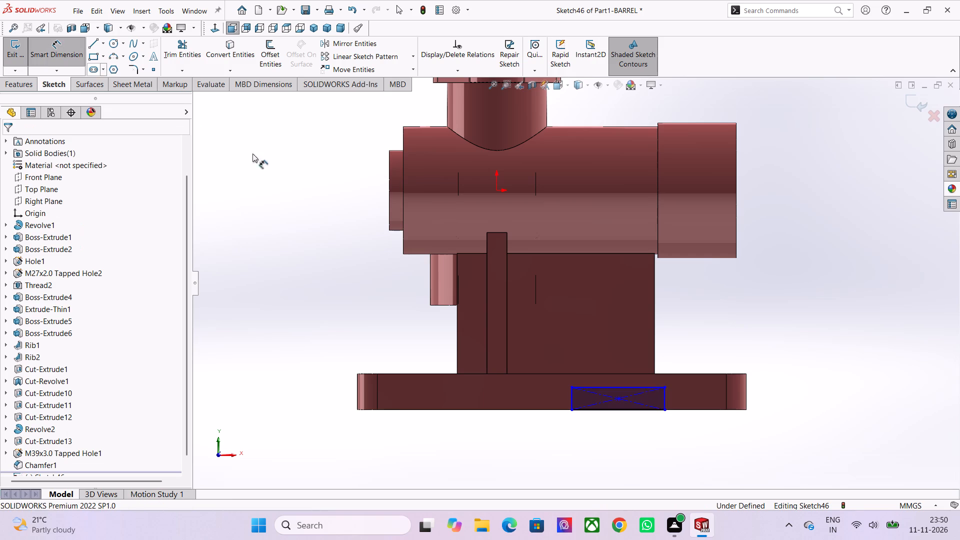
click(621, 410)
click(623, 432)
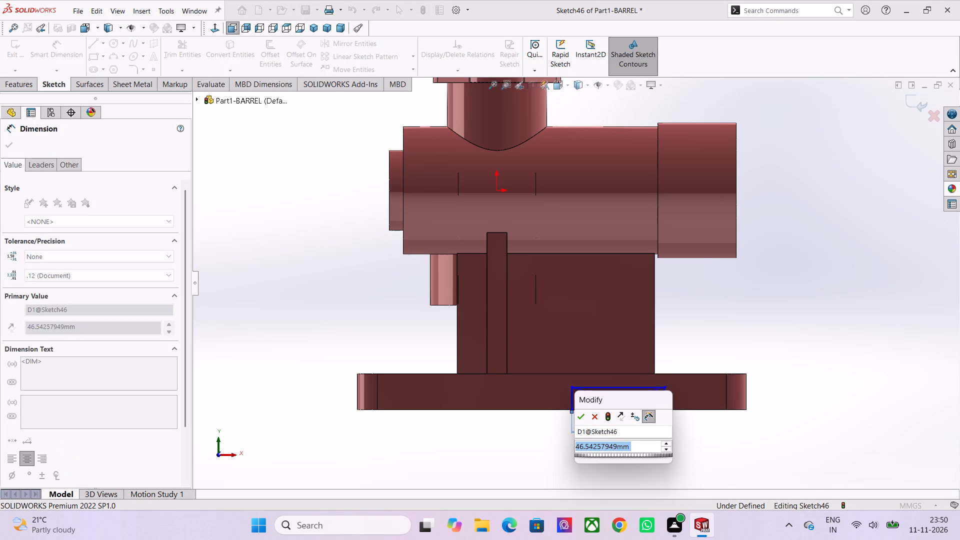
text(65)
key(Return)
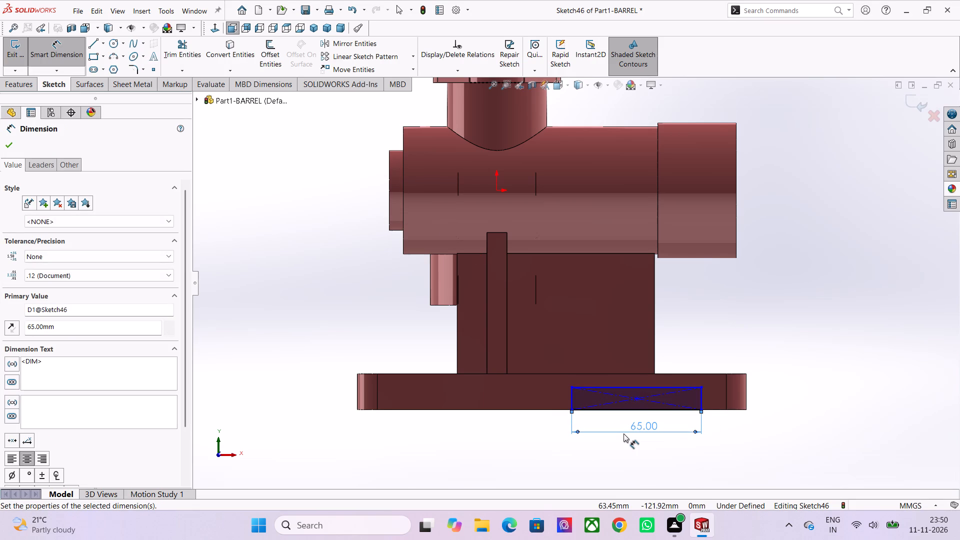
click(702, 397)
click(799, 392)
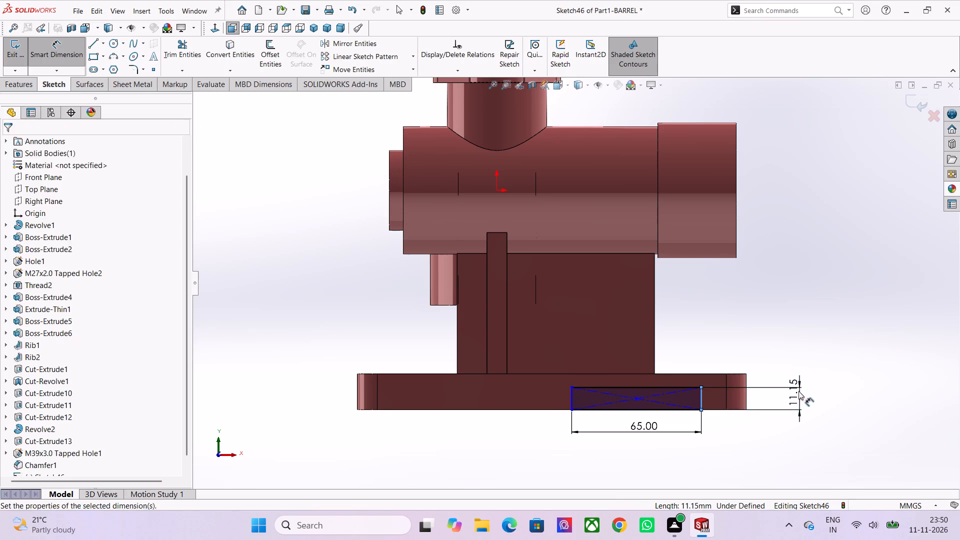
key(6)
key(Return)
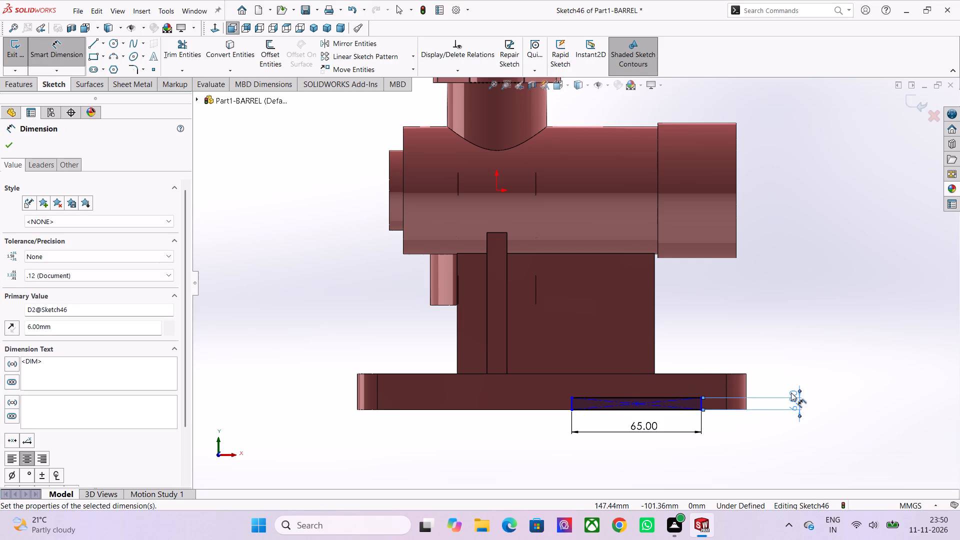
Locate the rectangle's nearer side 55 mm from the base plate end beneath the barrel's larger-diameter end, and close the sketch.
click(701, 405)
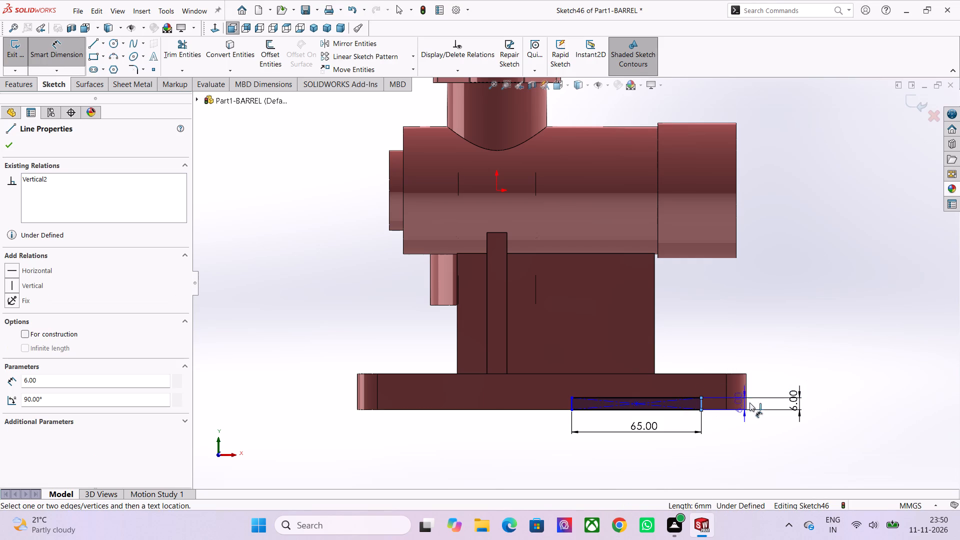
click(746, 398)
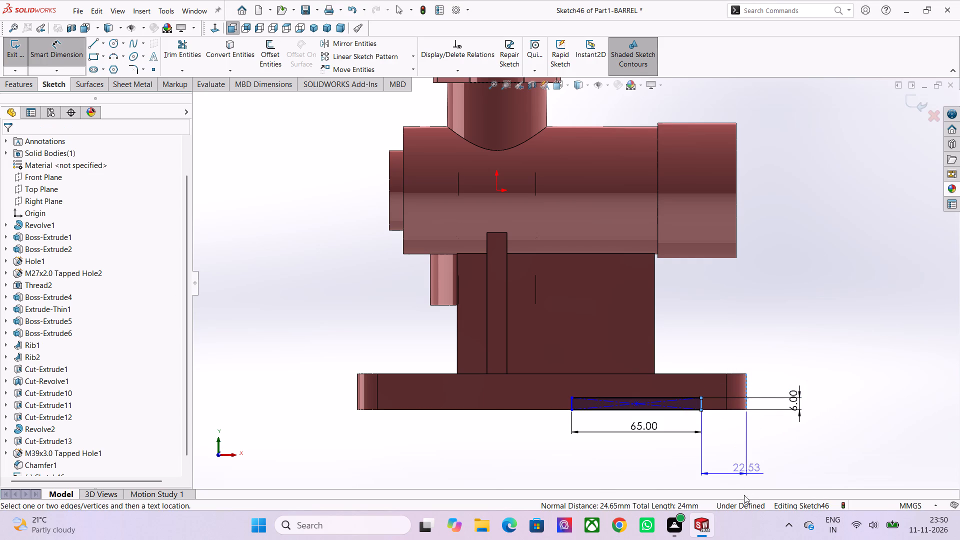
click(738, 475)
text(55)
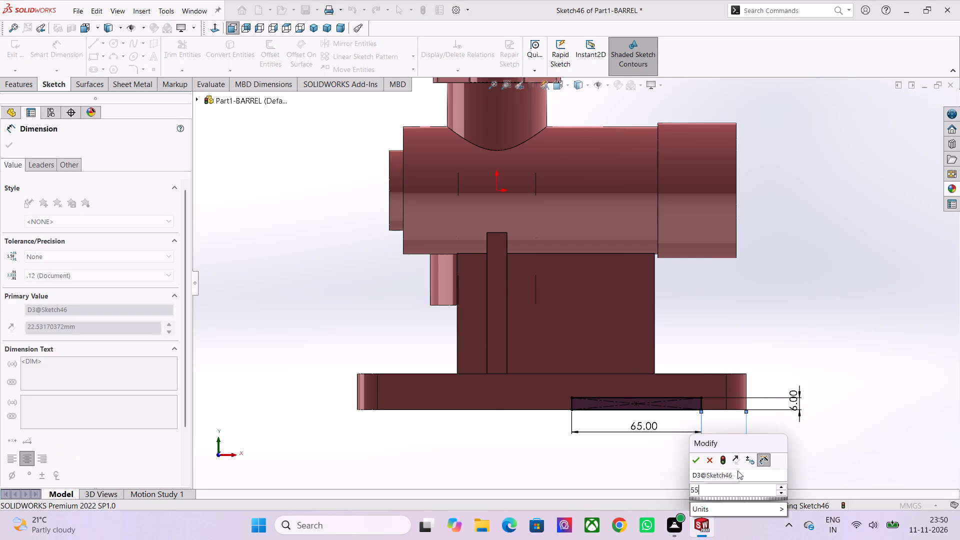
key(Return)
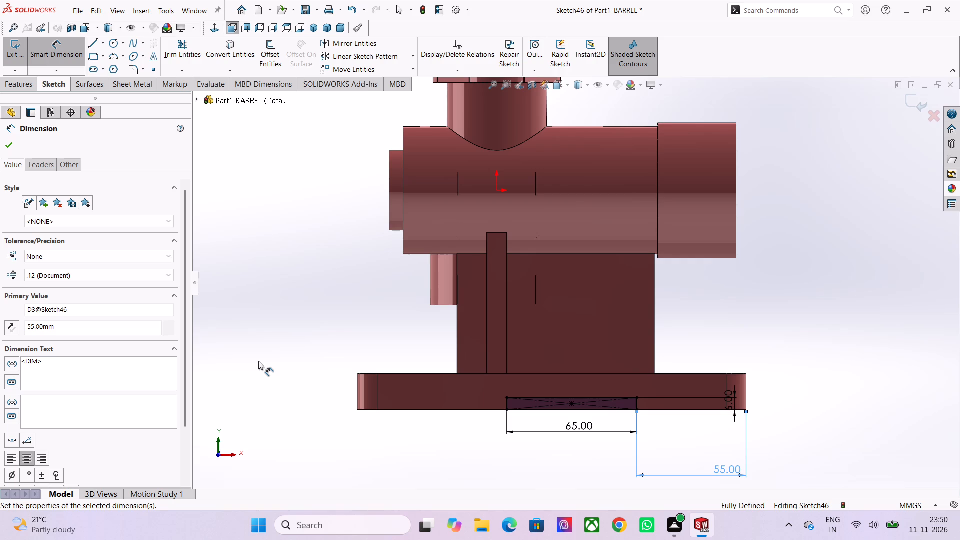
click(12, 48)
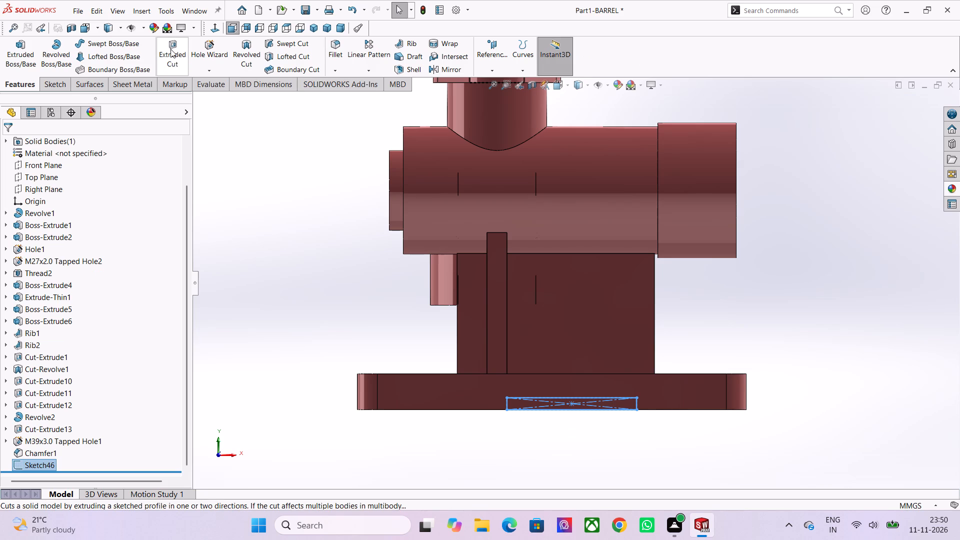
Cut the rectangle Through All across the base plate to form the underside slot.
click(170, 57)
scroll(347, 259, down, 1)
middle_drag(408, 316, 425, 326)
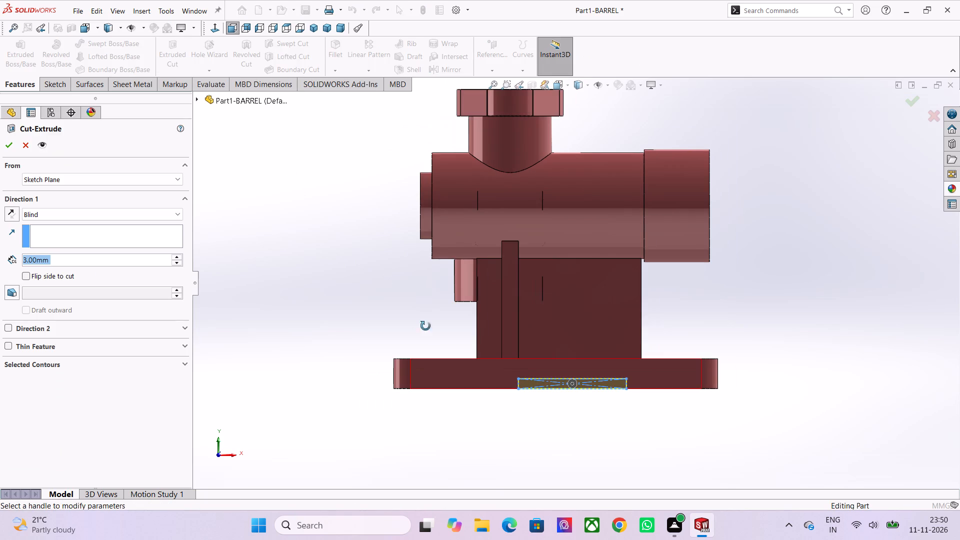
middle_drag(425, 326, 469, 398)
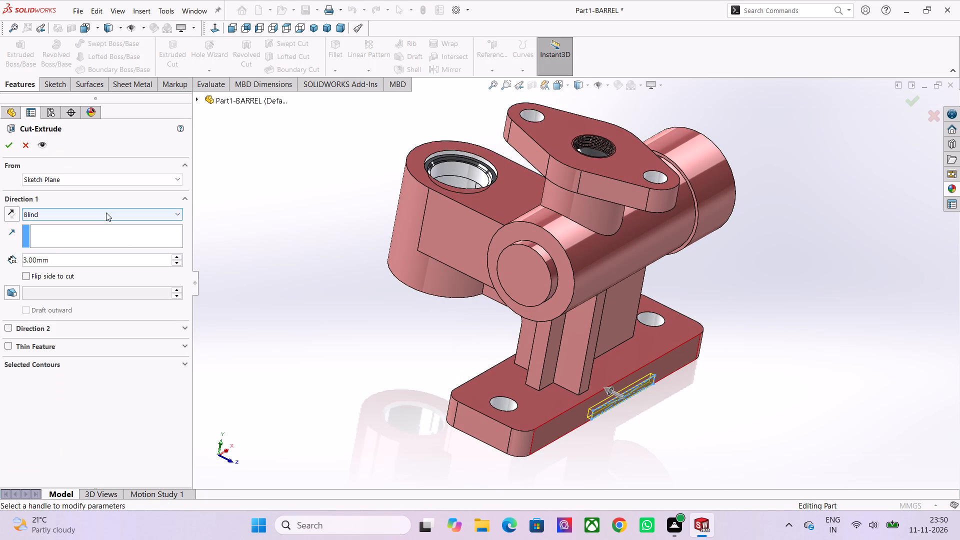
click(106, 212)
click(76, 231)
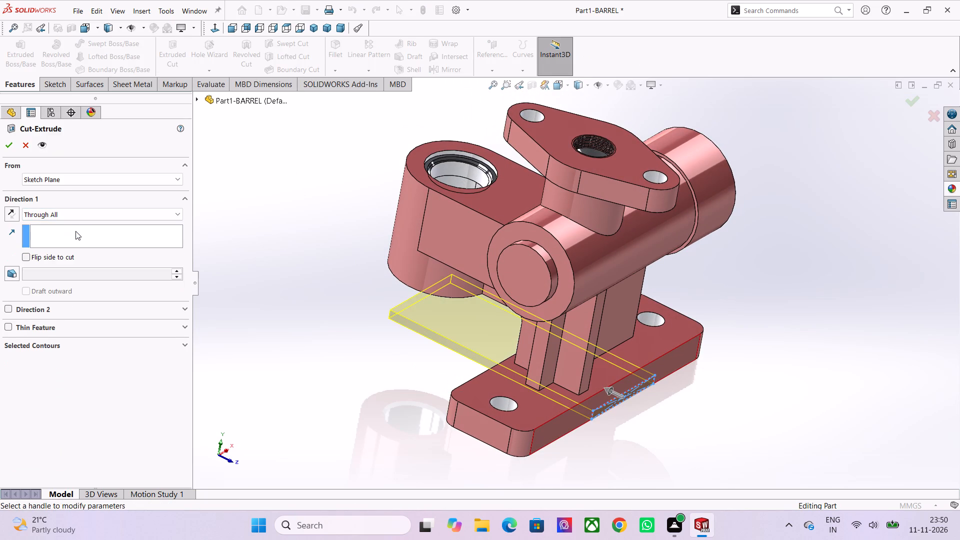
scroll(338, 263, down, 1)
middle_drag(343, 280, 343, 270)
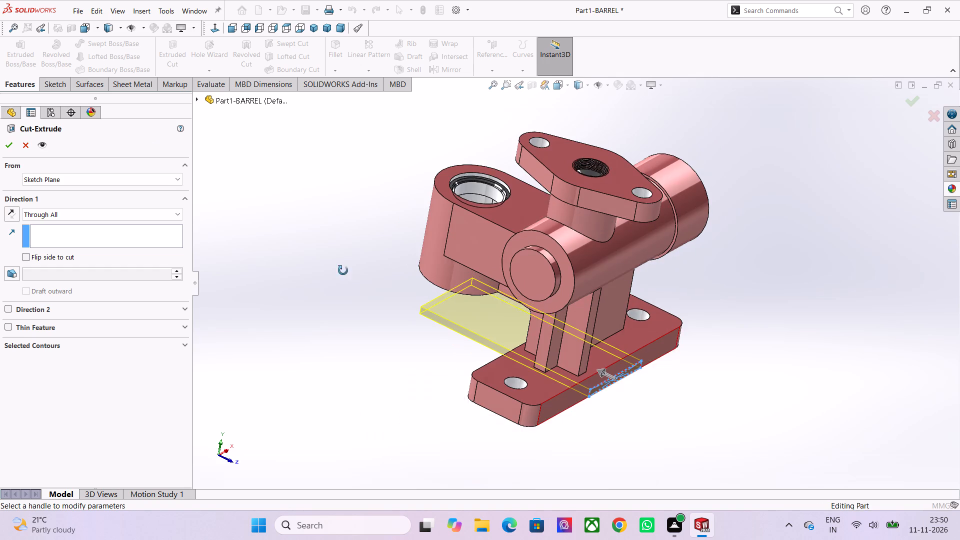
middle_drag(343, 270, 391, 210)
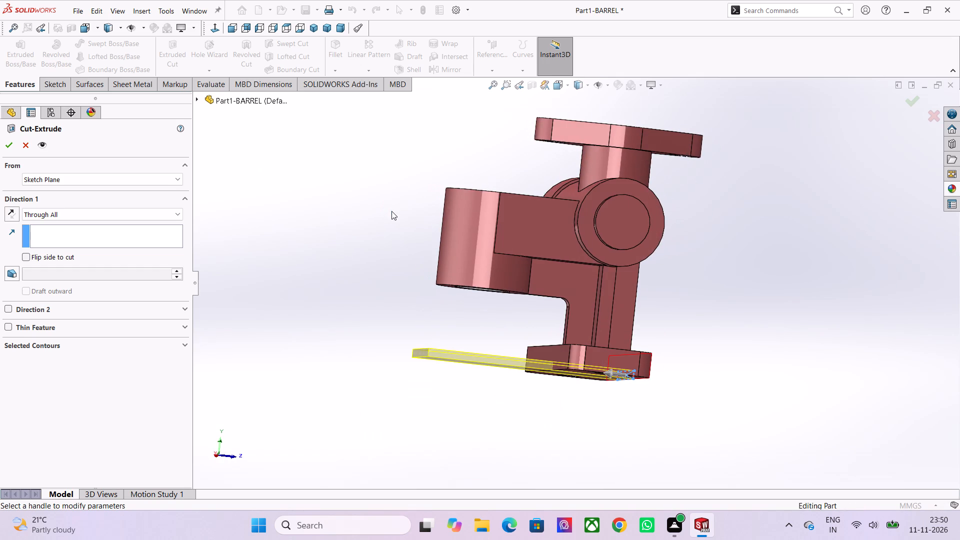
click(9, 146)
middle_drag(633, 391, 542, 430)
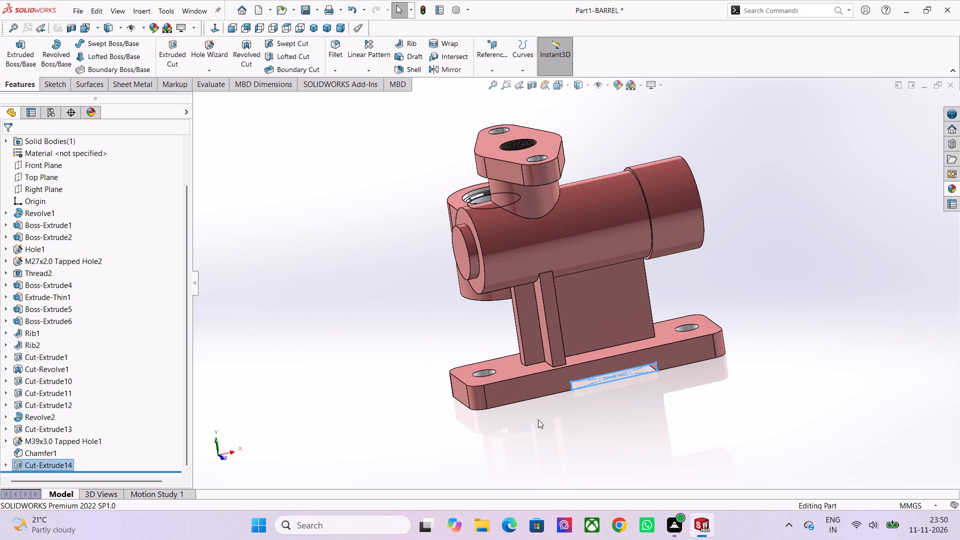
click(538, 420)
Start a 4 mm symmetric fillet and select the base plate's top perimeter edge with tangent propagation.
click(337, 54)
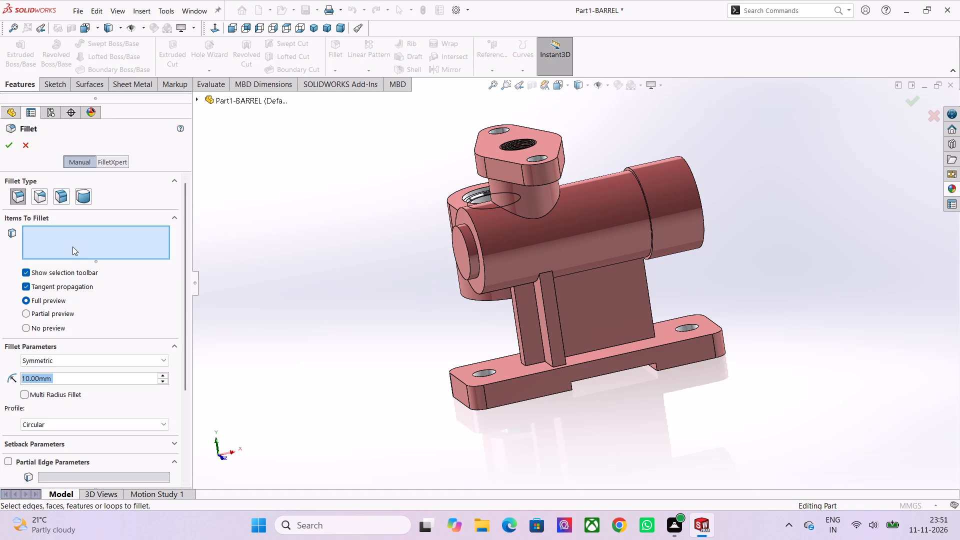
key(4)
scroll(563, 367, up, 2)
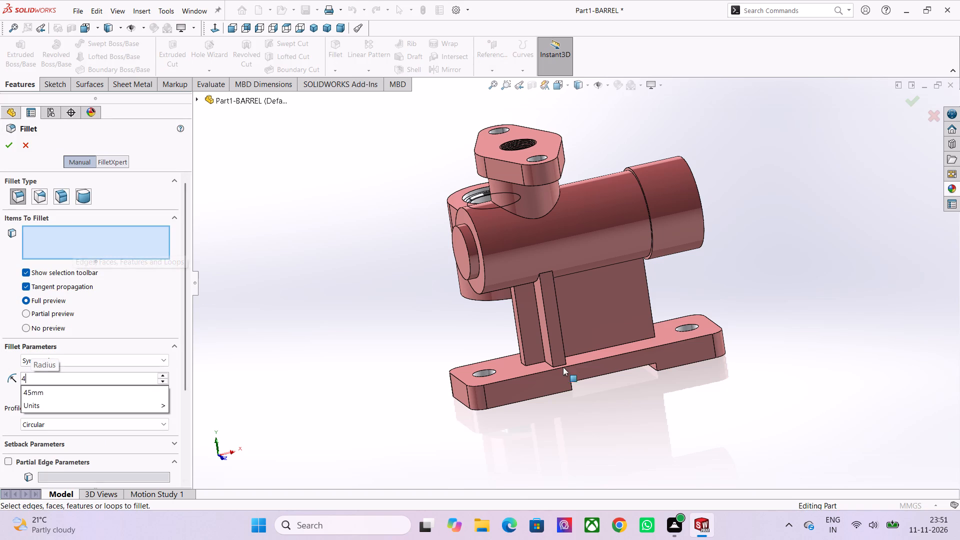
scroll(563, 367, up, 1)
middle_drag(605, 427, 583, 480)
middle_drag(626, 441, 641, 437)
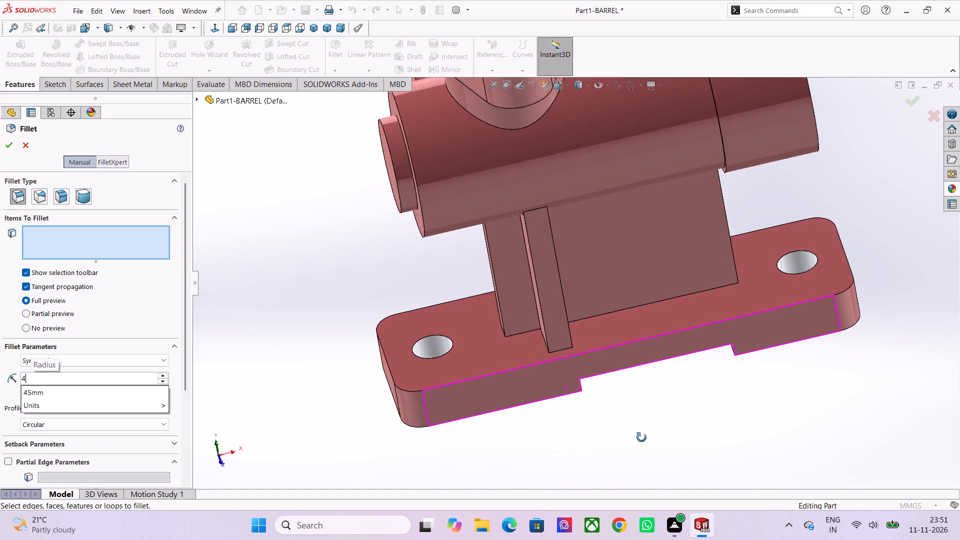
middle_drag(641, 437, 652, 436)
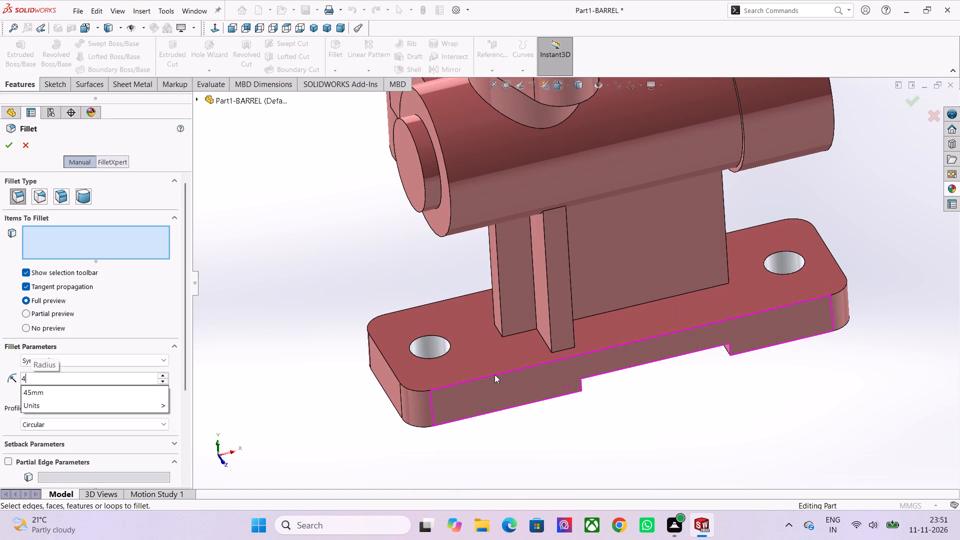
scroll(496, 380, up, 4)
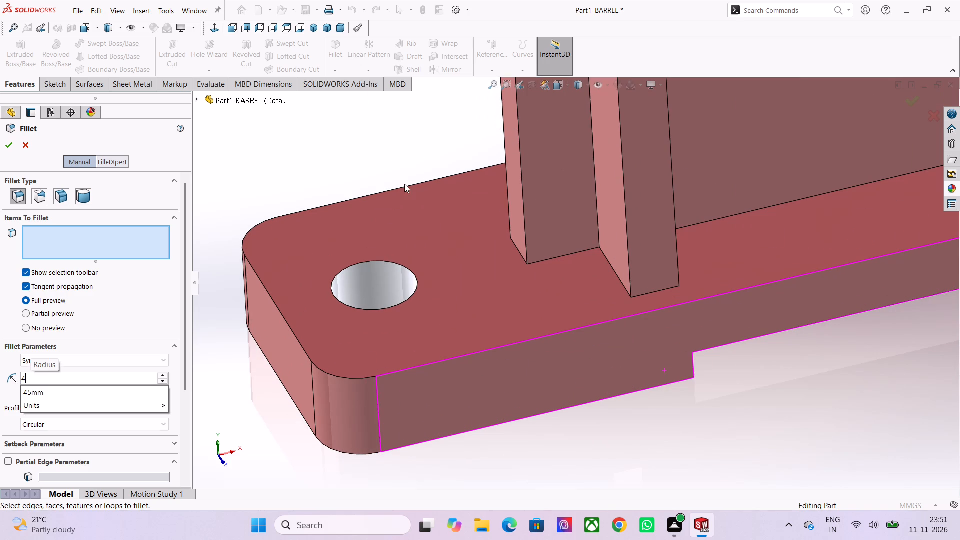
click(59, 239)
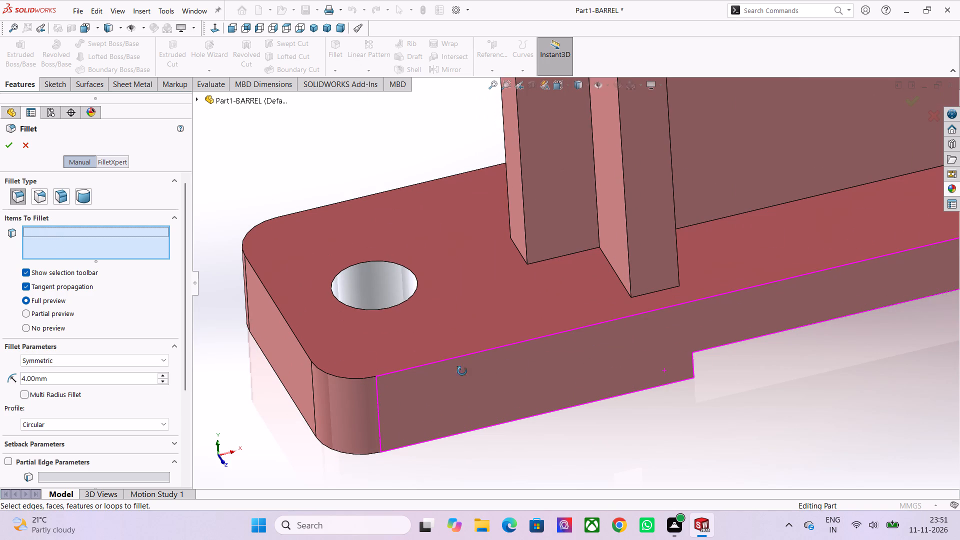
click(467, 355)
scroll(517, 399, down, 2)
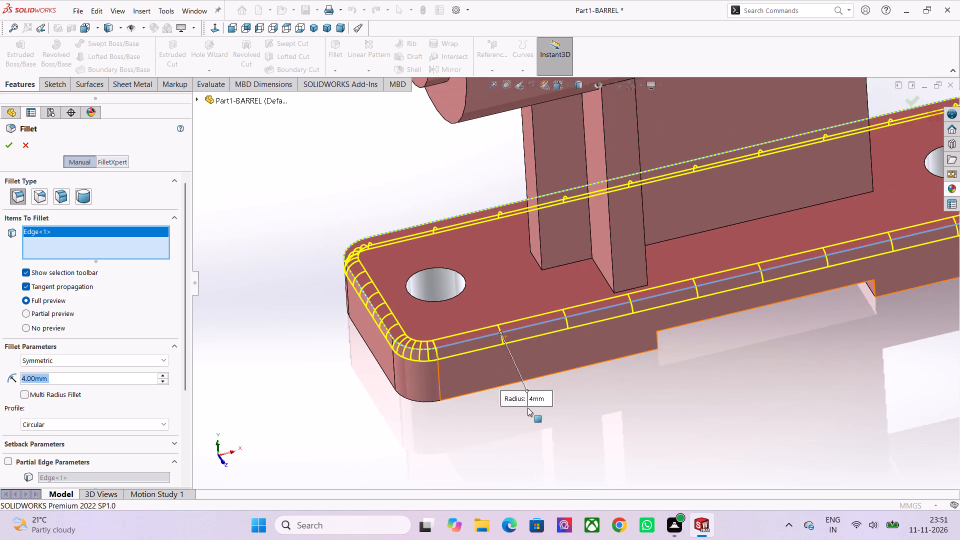
Add the two inner corner edges of the underside slot to the 4 mm fillet and complete it.
middle_drag(573, 451, 489, 278)
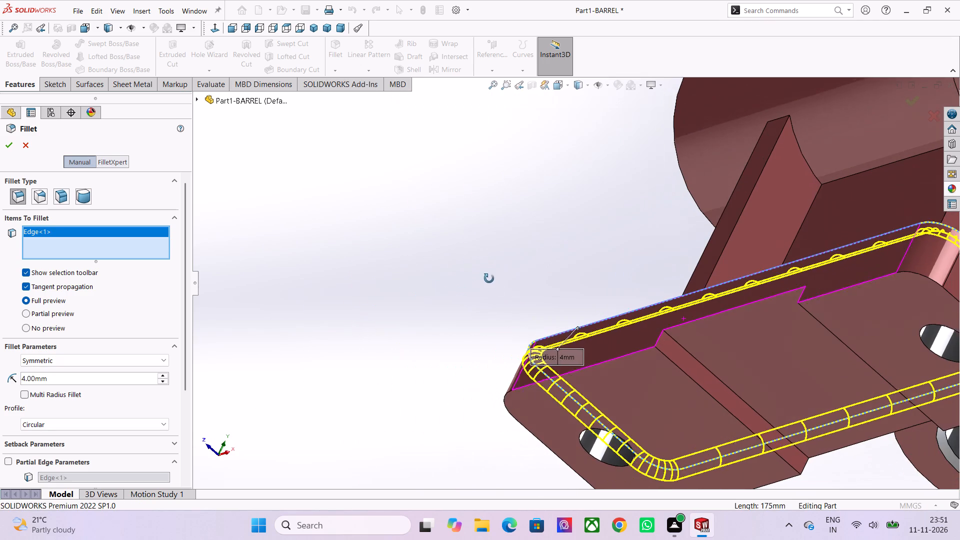
middle_drag(489, 278, 488, 278)
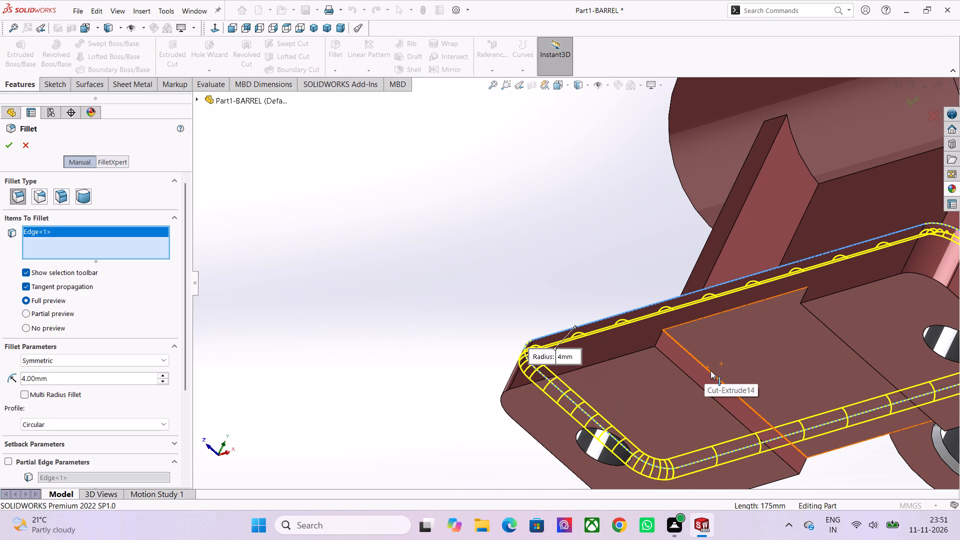
click(710, 370)
middle_drag(747, 371, 796, 318)
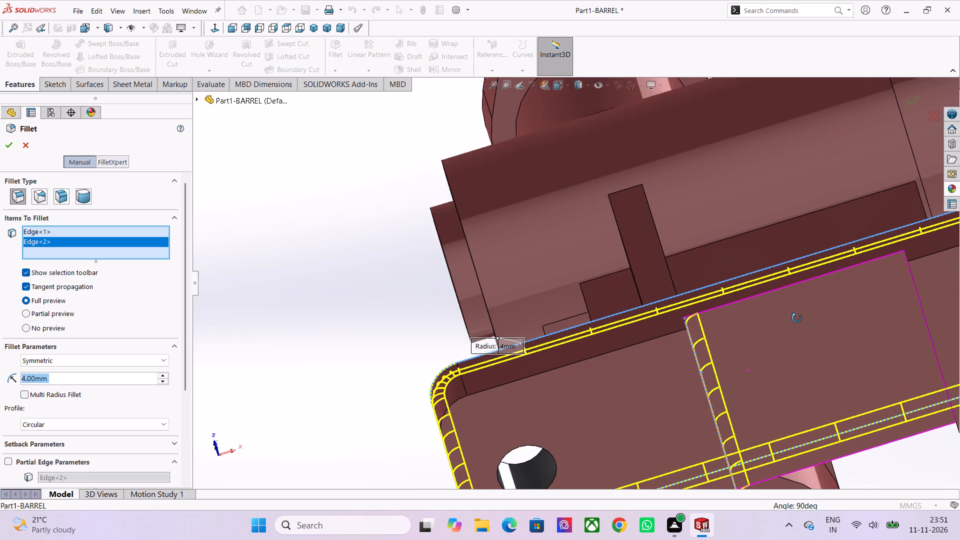
middle_drag(796, 318, 838, 330)
scroll(912, 294, up, 2)
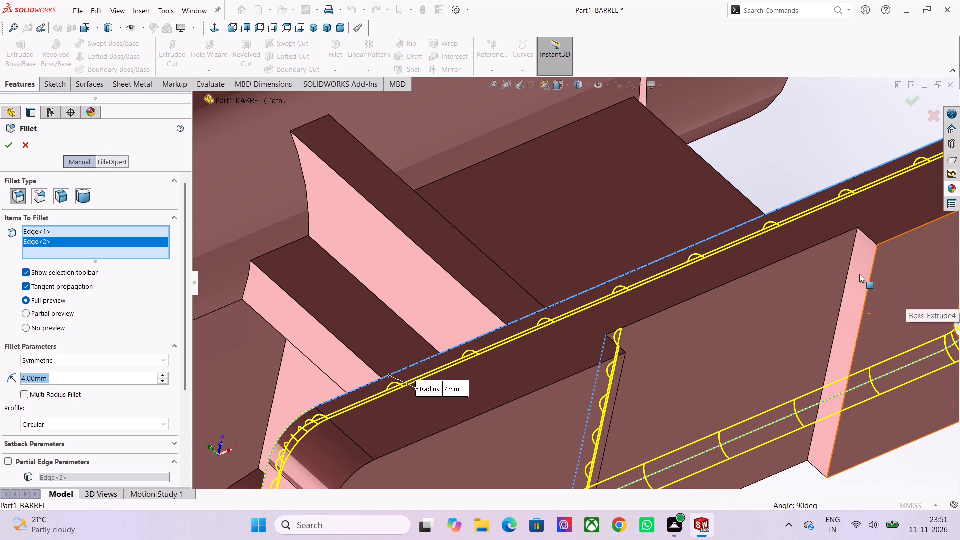
click(848, 271)
scroll(851, 273, down, 3)
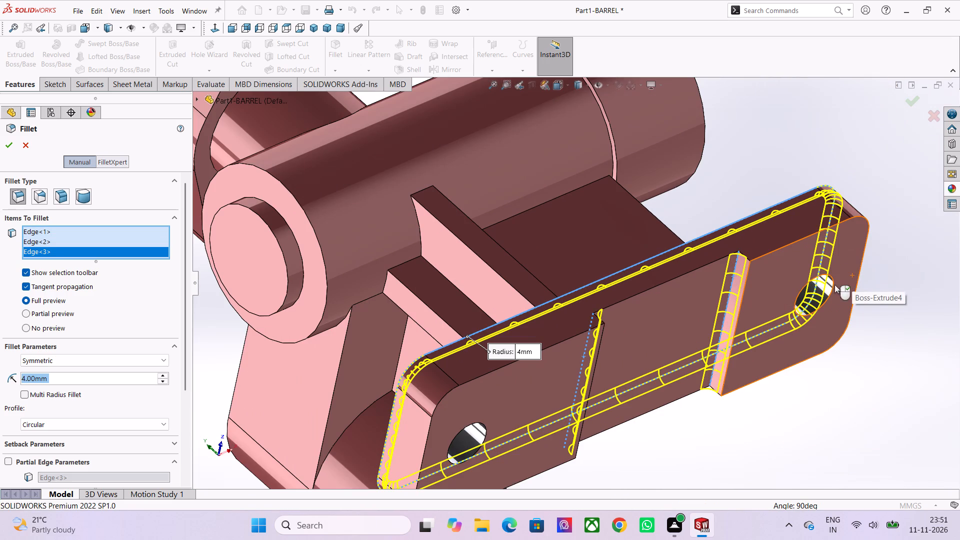
click(6, 148)
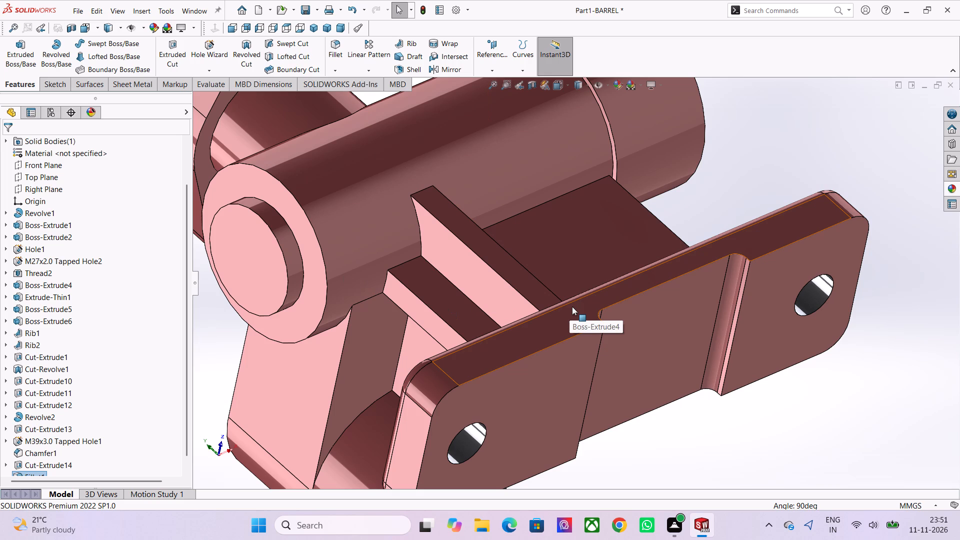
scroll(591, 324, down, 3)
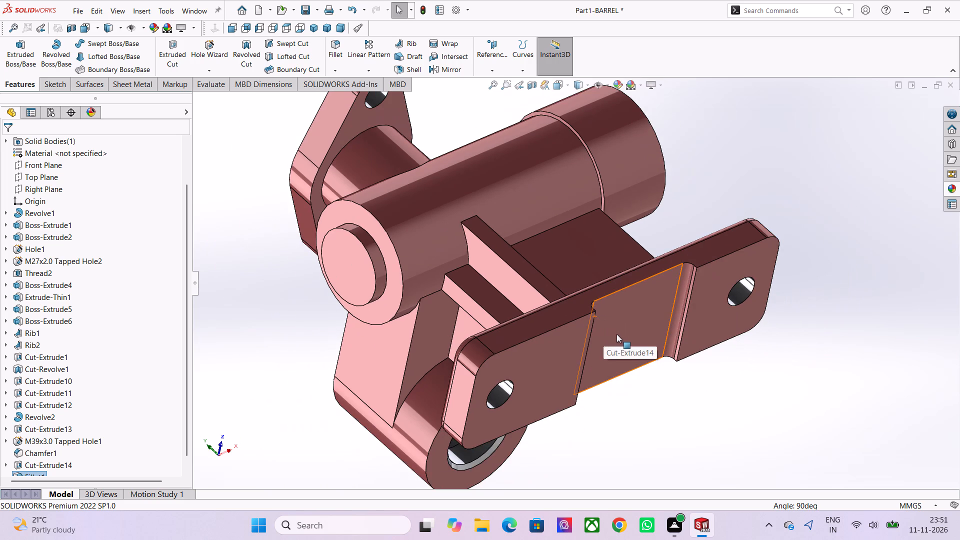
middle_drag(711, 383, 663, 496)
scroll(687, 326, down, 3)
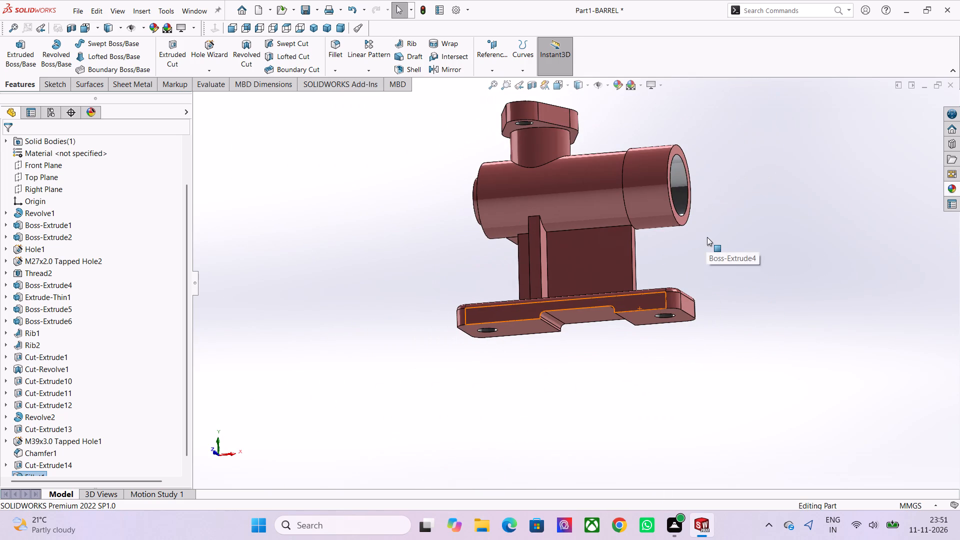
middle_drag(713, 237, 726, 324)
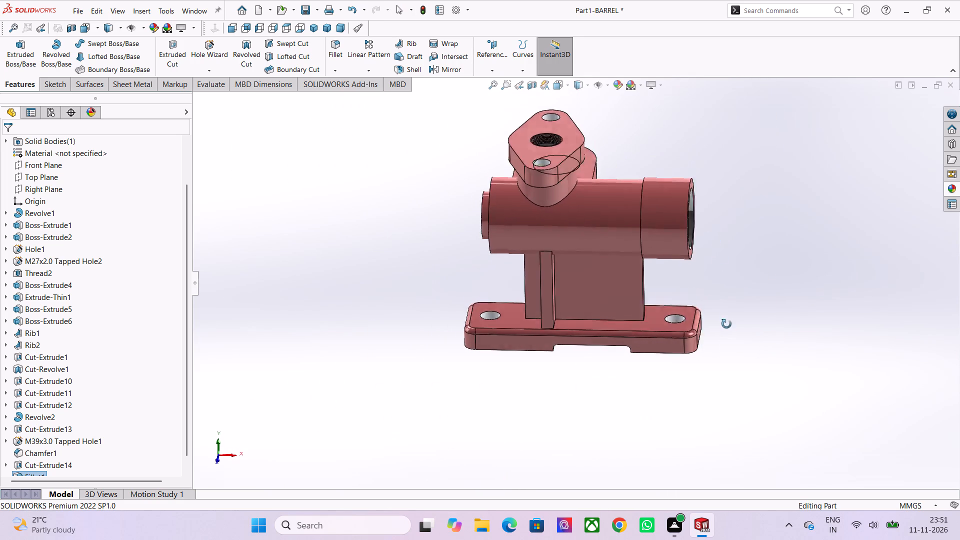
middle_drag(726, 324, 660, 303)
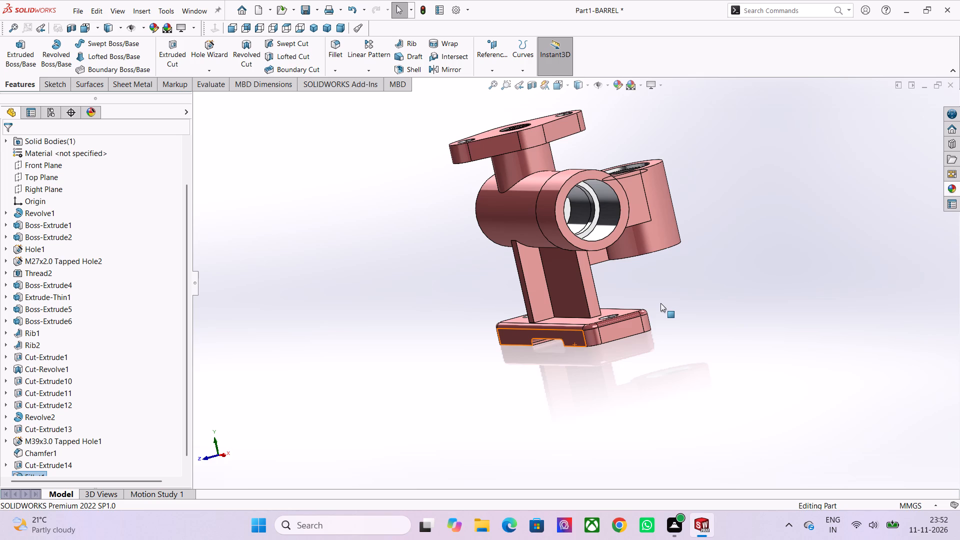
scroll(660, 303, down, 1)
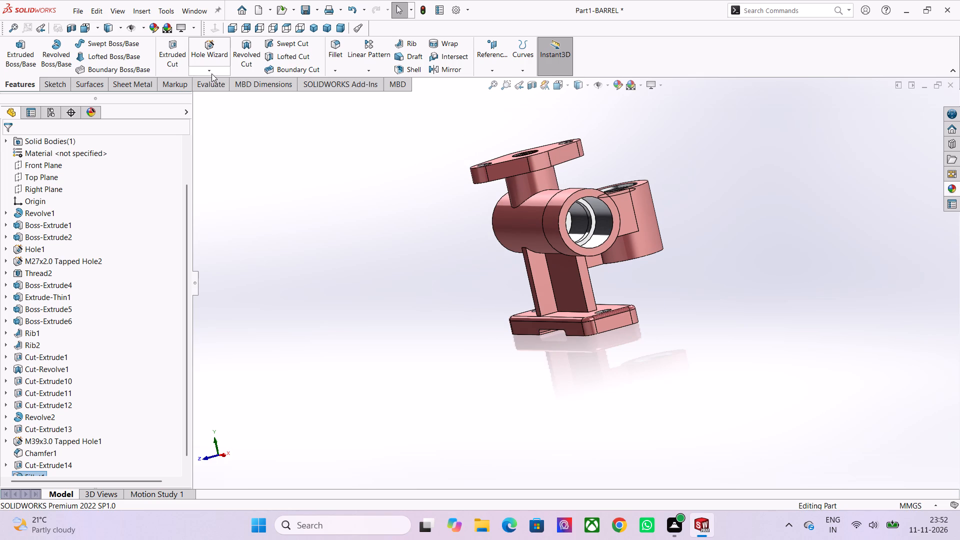
Start a Thread on the outer circular edge of the barrel's open larger-diameter end, with the annular end face as its start location.
click(210, 72)
click(222, 110)
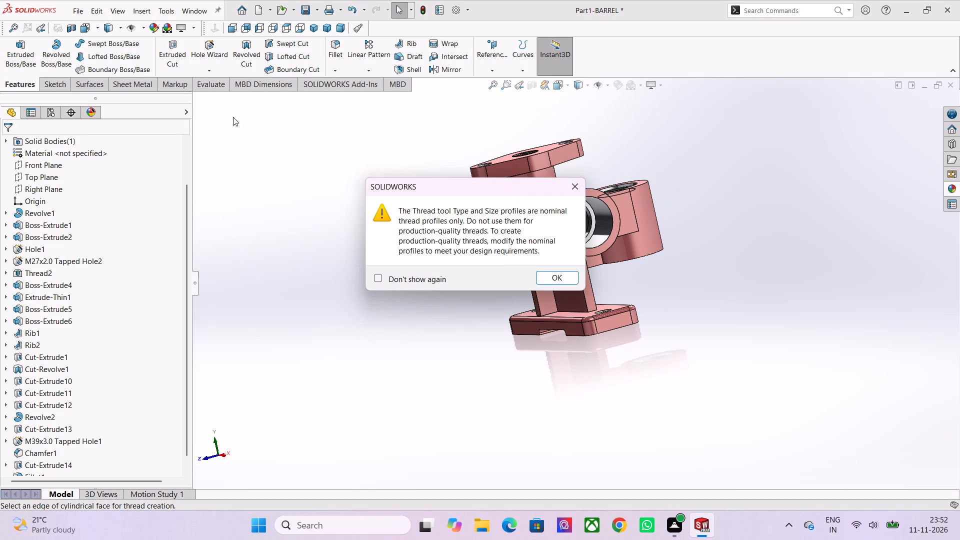
click(551, 277)
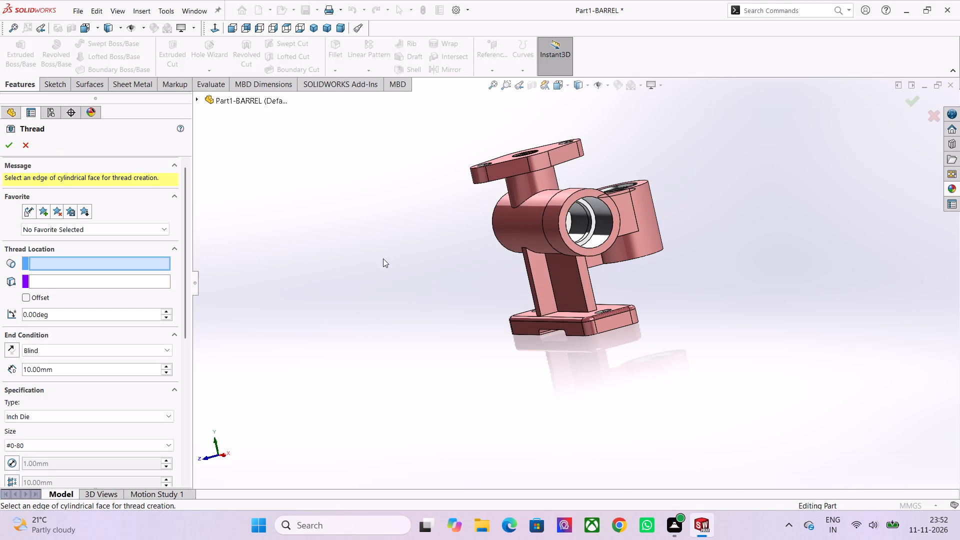
middle_drag(521, 222, 529, 268)
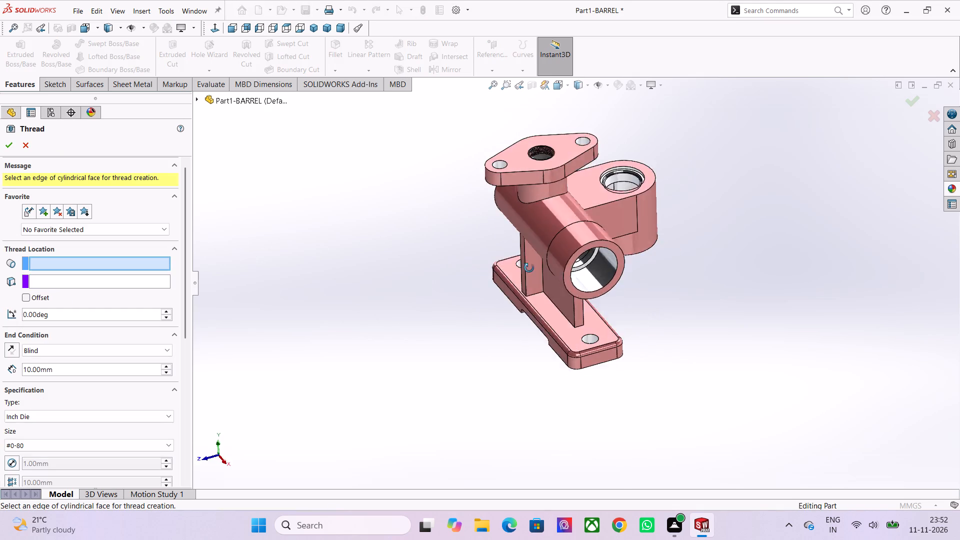
middle_drag(529, 268, 566, 269)
scroll(637, 254, up, 3)
click(636, 241)
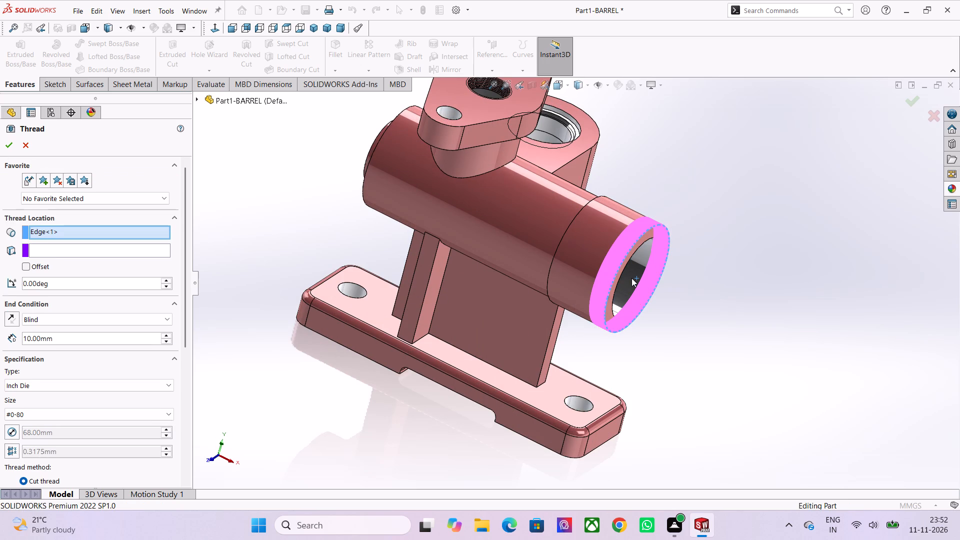
middle_drag(674, 293, 663, 291)
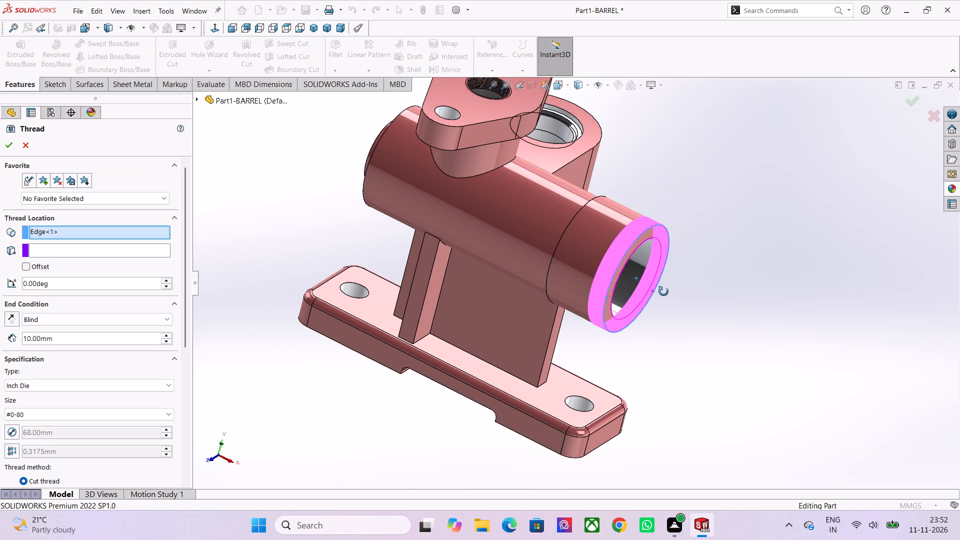
middle_drag(663, 291, 654, 271)
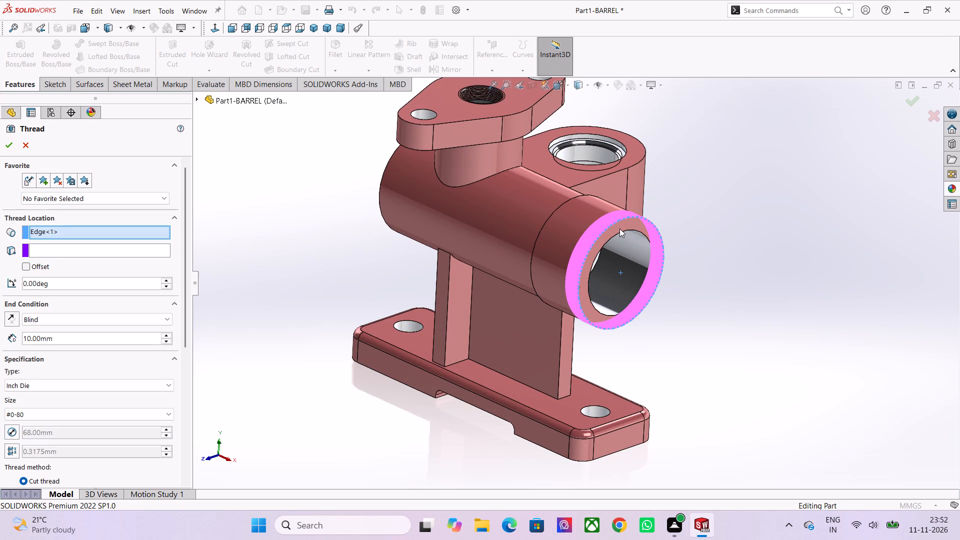
click(619, 228)
click(128, 245)
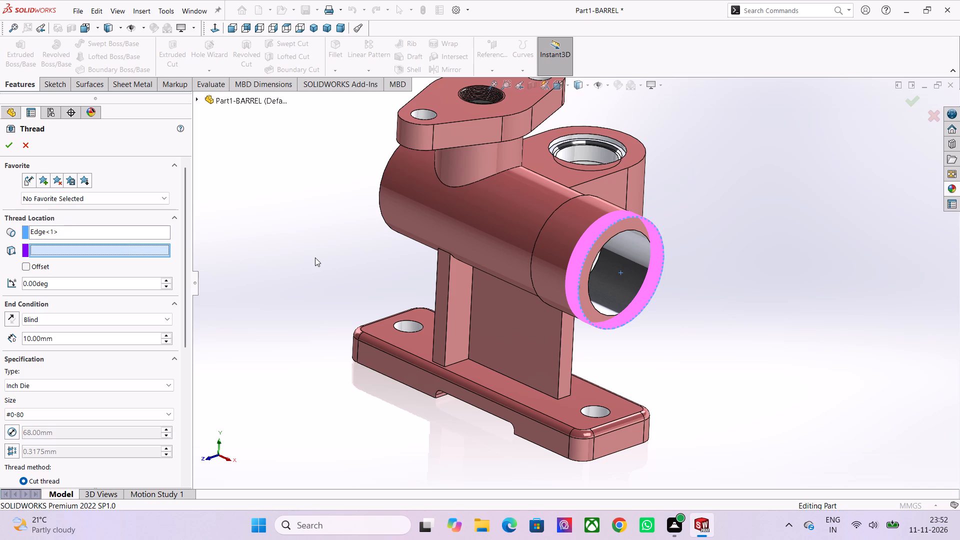
click(611, 231)
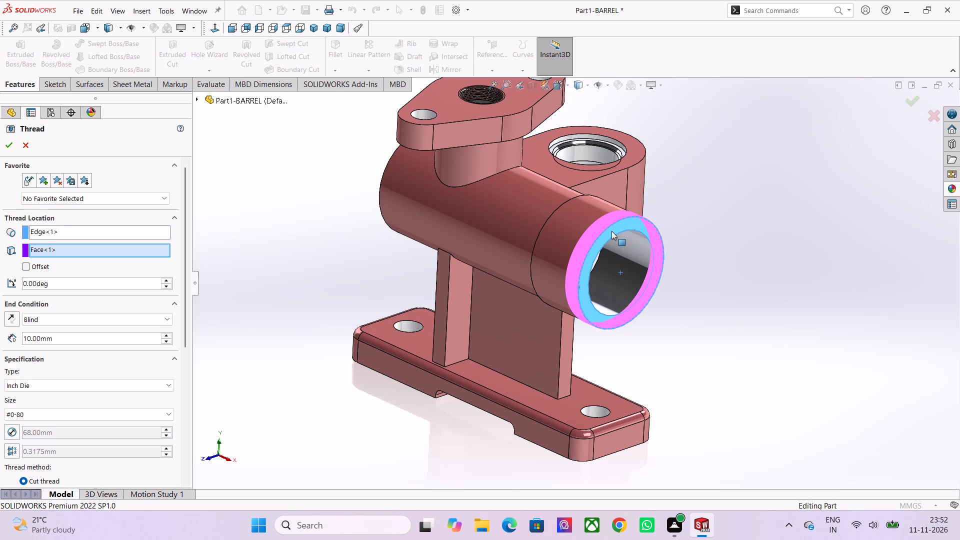
Set the thread's end condition to Up To Selection at the barrel's shoulder edge, with a 3 mm offset.
middle_drag(669, 266, 638, 277)
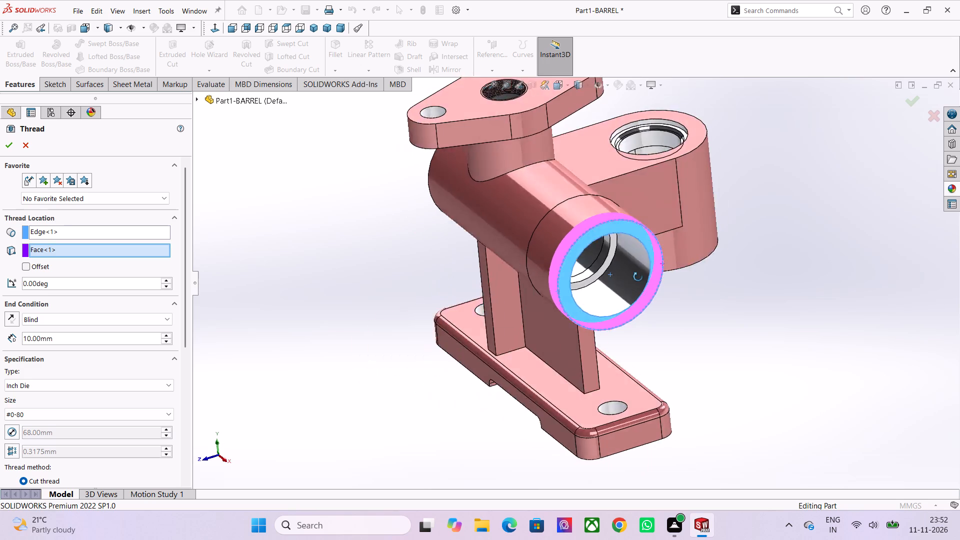
middle_drag(638, 277, 682, 280)
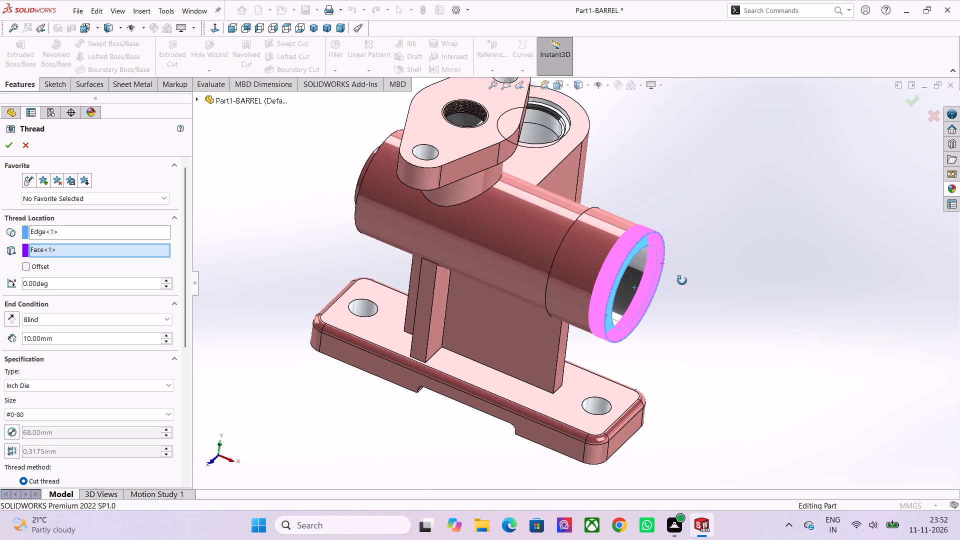
middle_drag(682, 280, 681, 280)
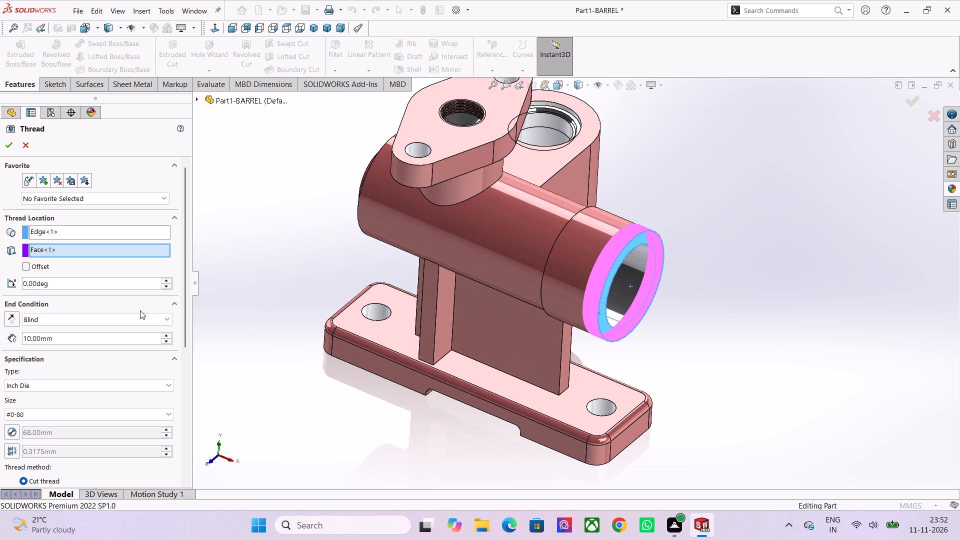
click(140, 316)
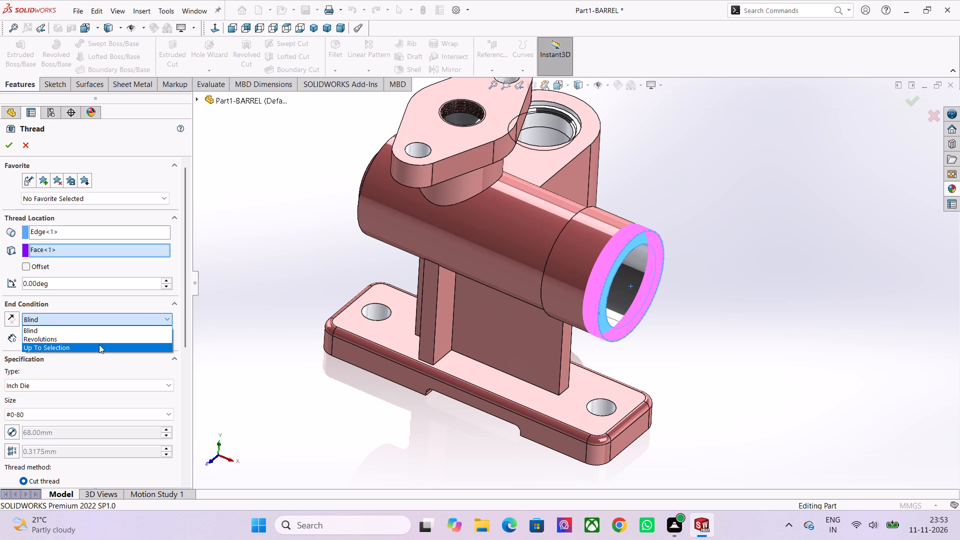
click(99, 344)
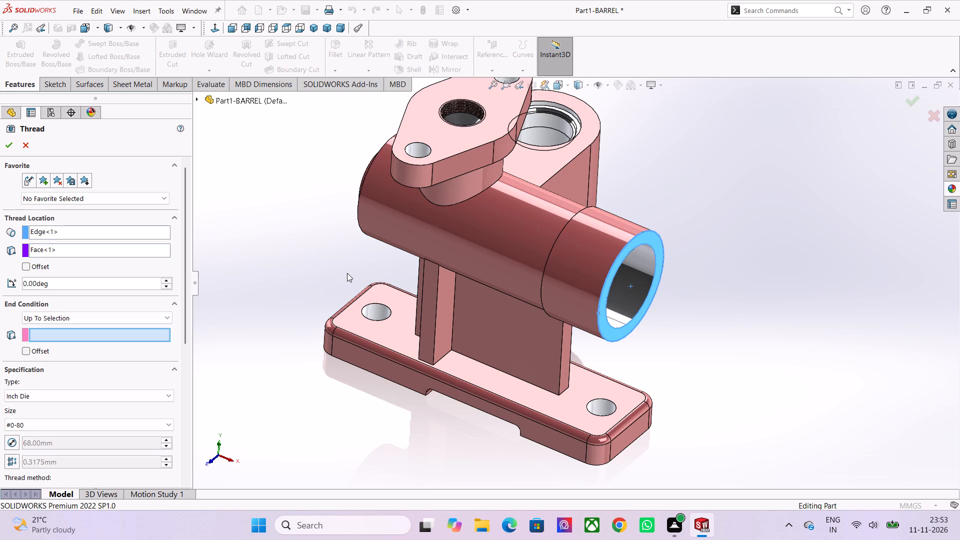
middle_drag(346, 279, 401, 294)
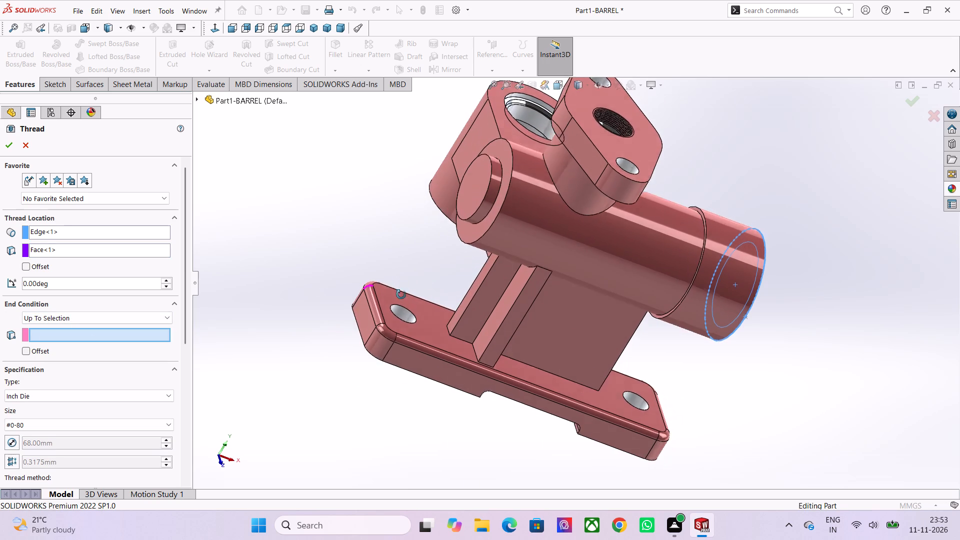
middle_drag(401, 294, 403, 301)
scroll(704, 212, up, 3)
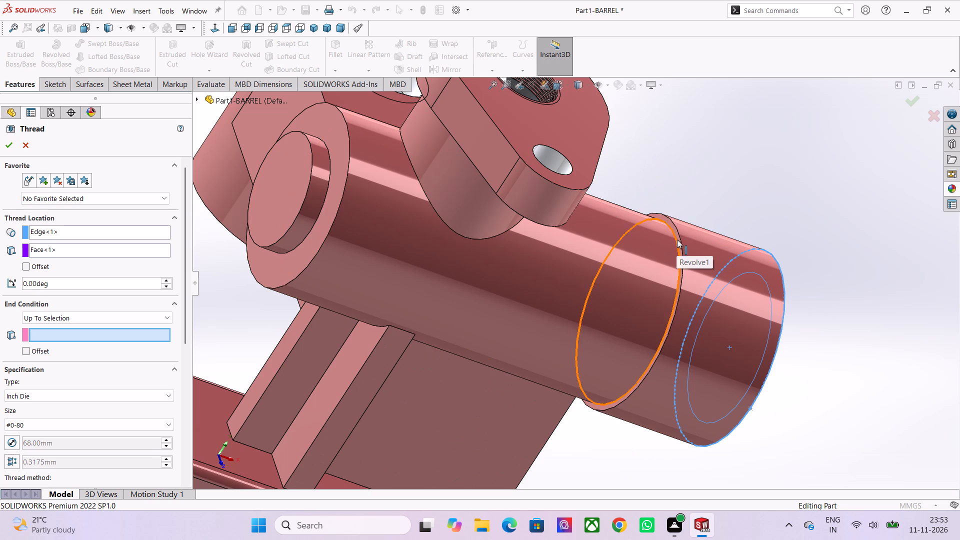
click(678, 234)
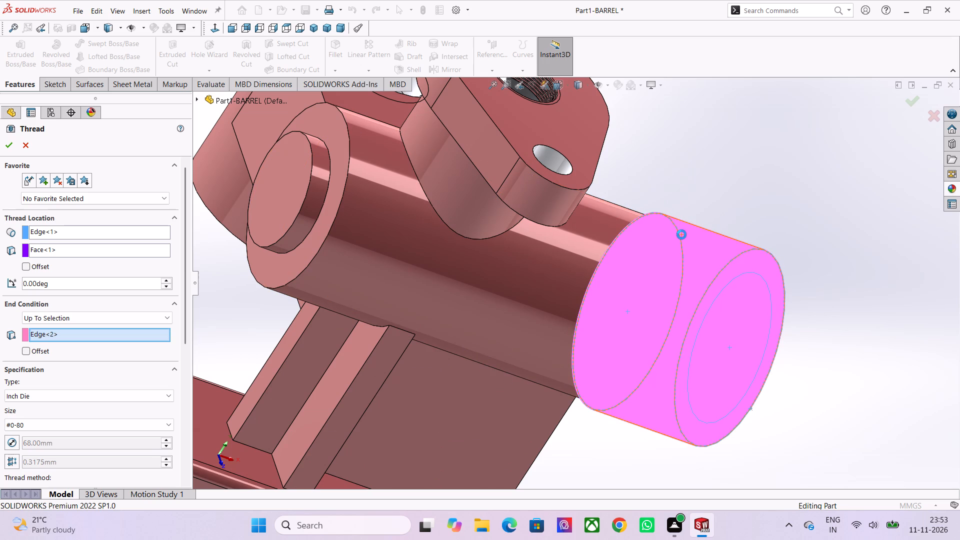
scroll(682, 235, down, 2)
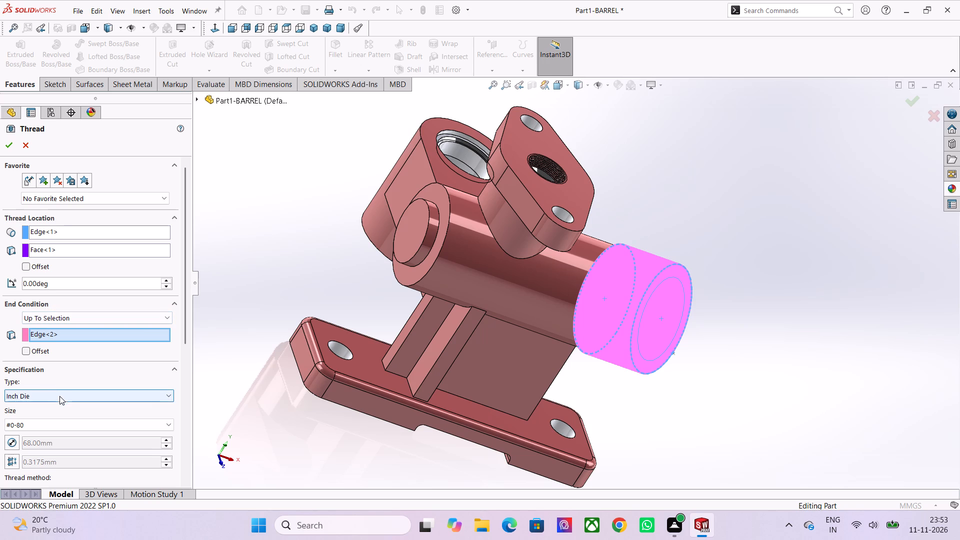
click(42, 352)
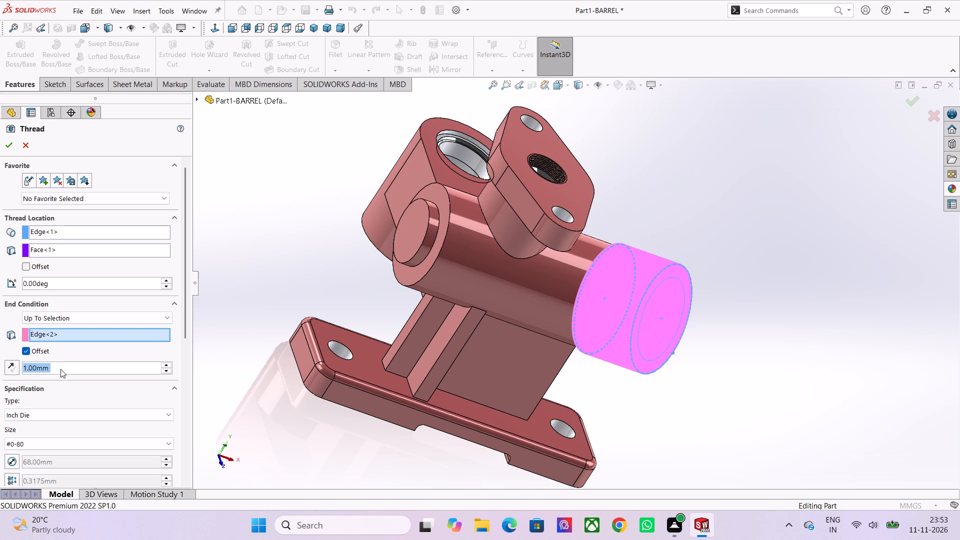
key(3)
key(Return)
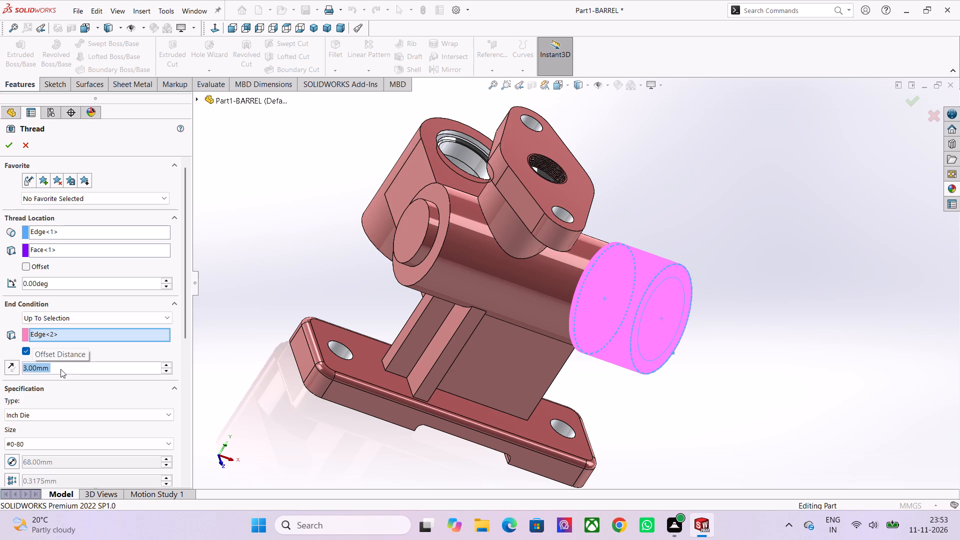
Set the thread type to Metric Die.
click(79, 418)
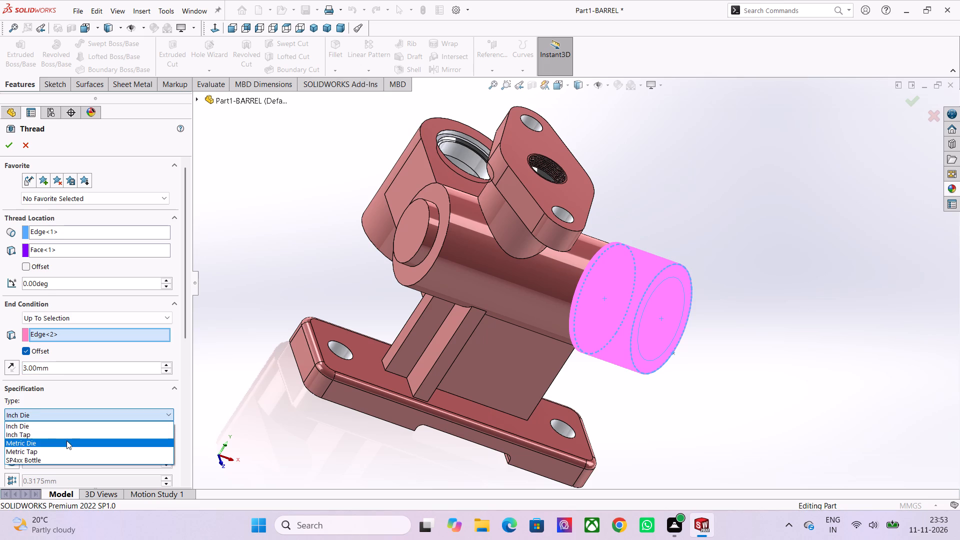
click(66, 441)
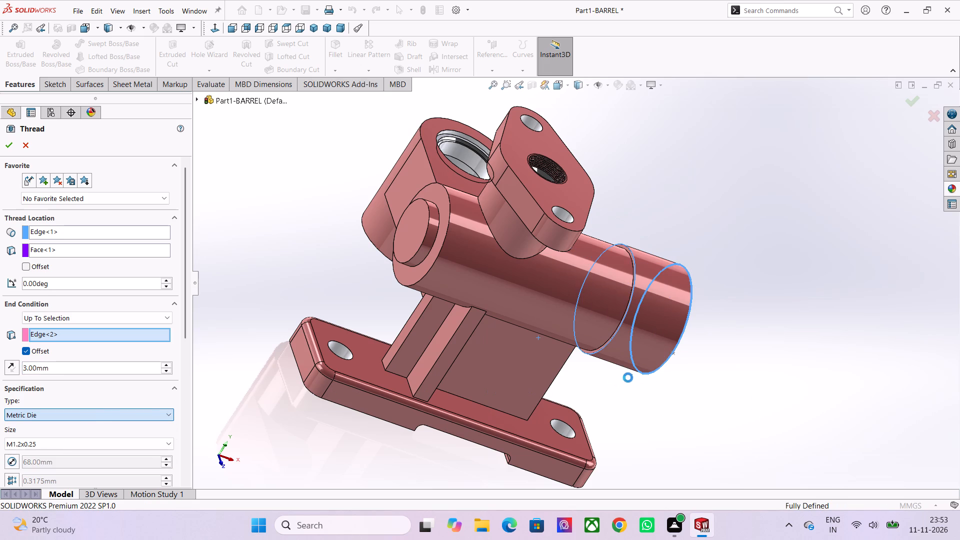
middle_drag(684, 406, 677, 444)
middle_drag(677, 444, 642, 418)
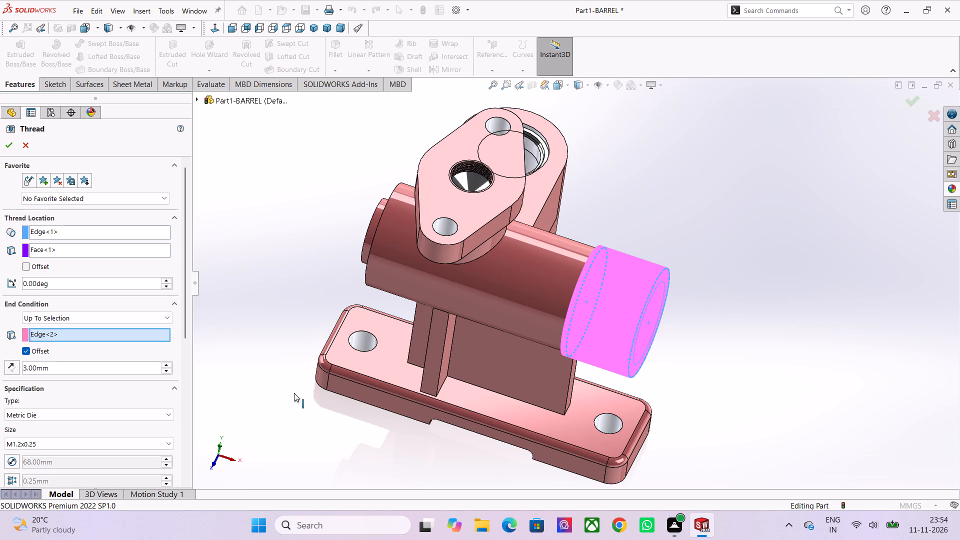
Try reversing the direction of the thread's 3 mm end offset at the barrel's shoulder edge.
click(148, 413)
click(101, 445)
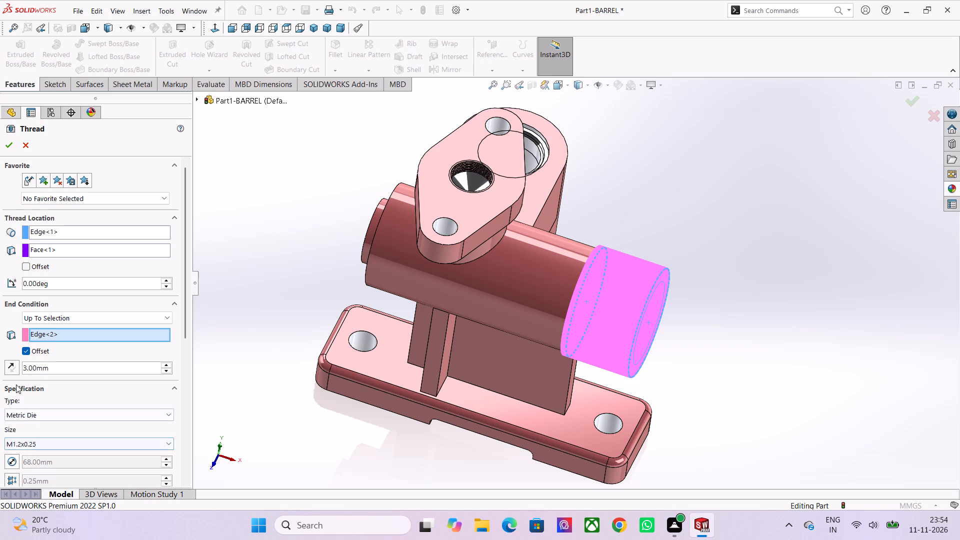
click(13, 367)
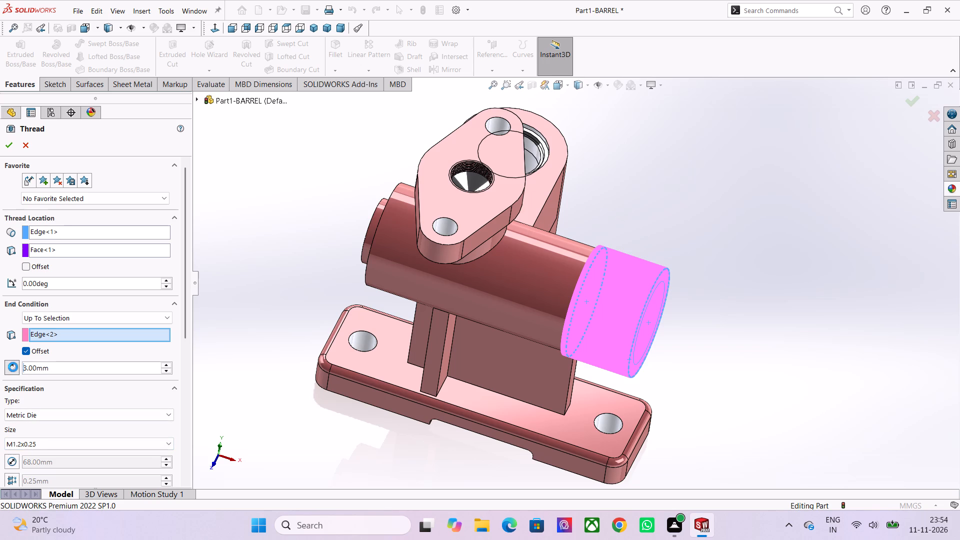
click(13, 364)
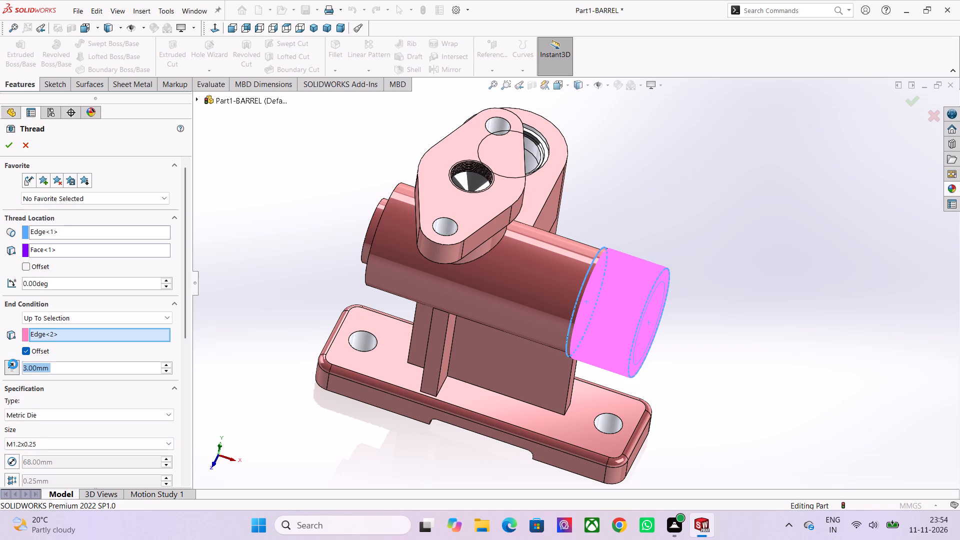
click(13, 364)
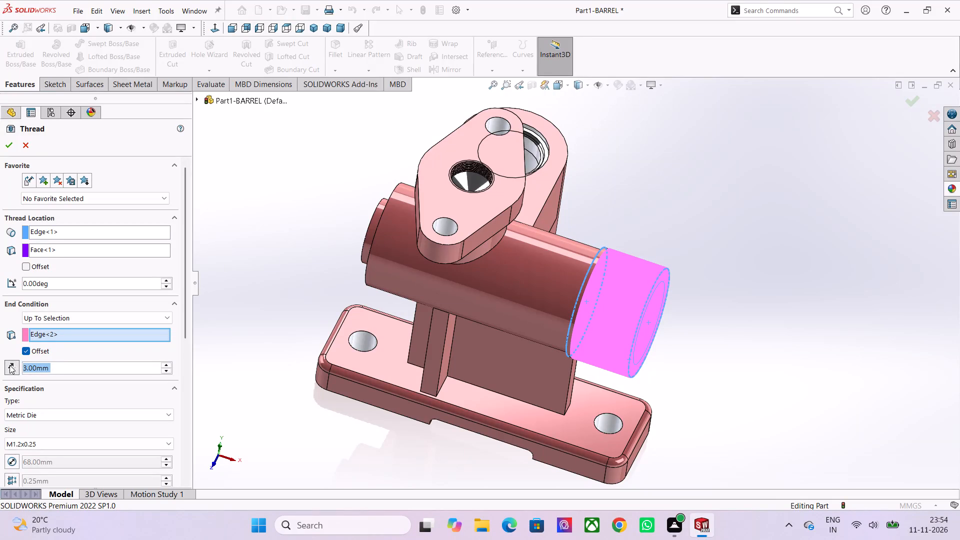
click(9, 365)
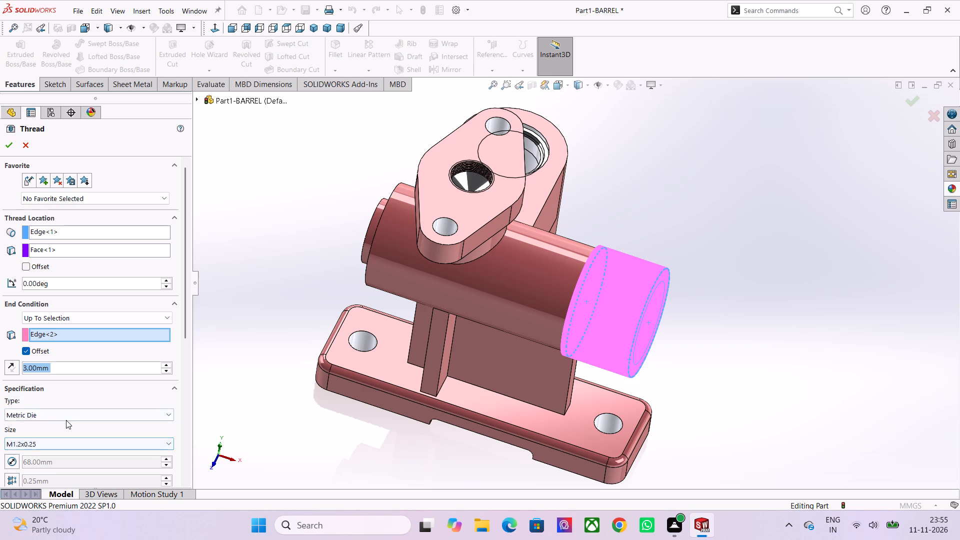
Set the Metric Die thread size to M68x6.0.
click(72, 444)
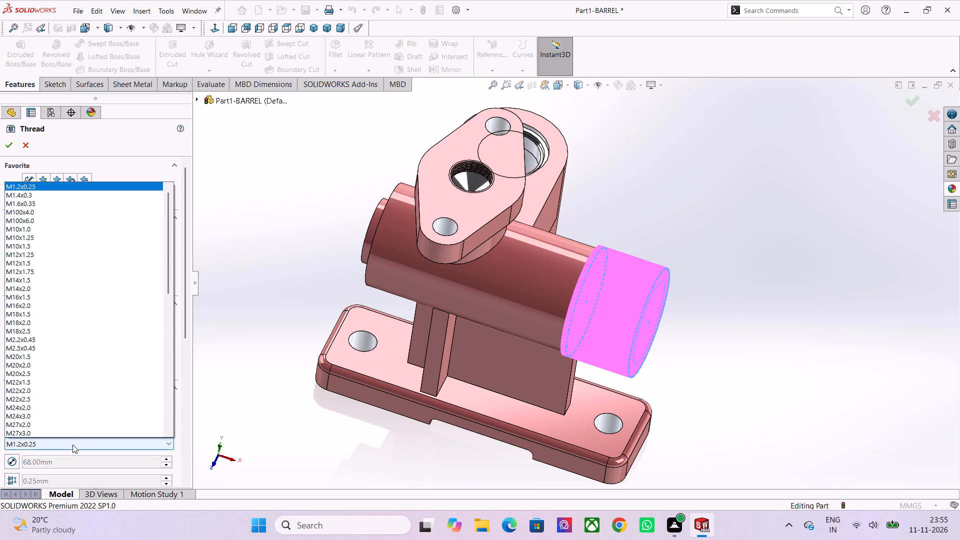
scroll(66, 374, down, 2)
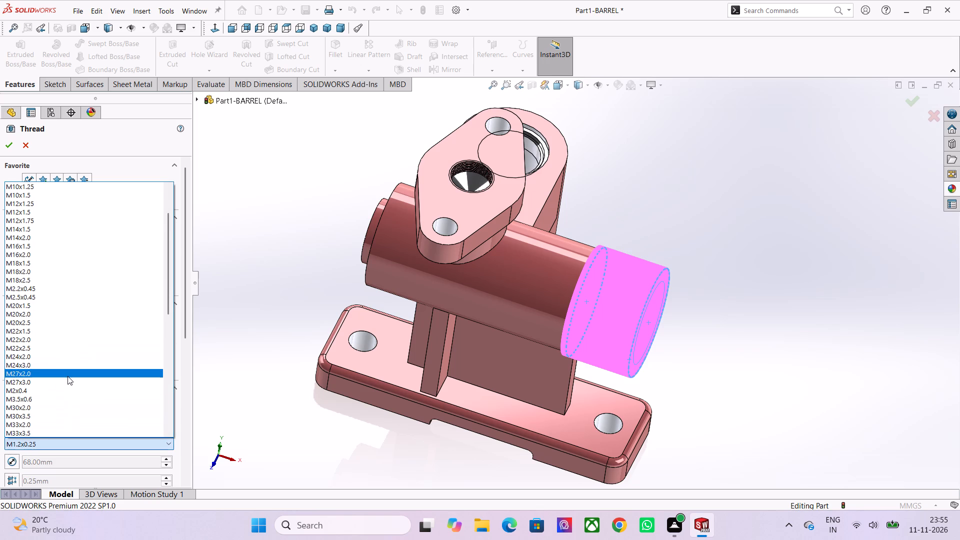
scroll(67, 376, down, 5)
scroll(68, 378, up, 1)
scroll(68, 378, down, 7)
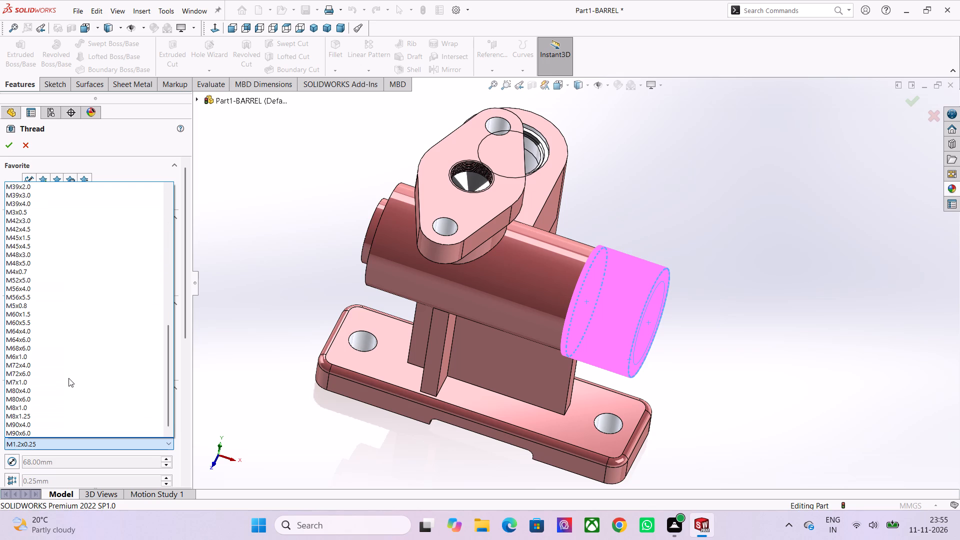
scroll(71, 372, down, 2)
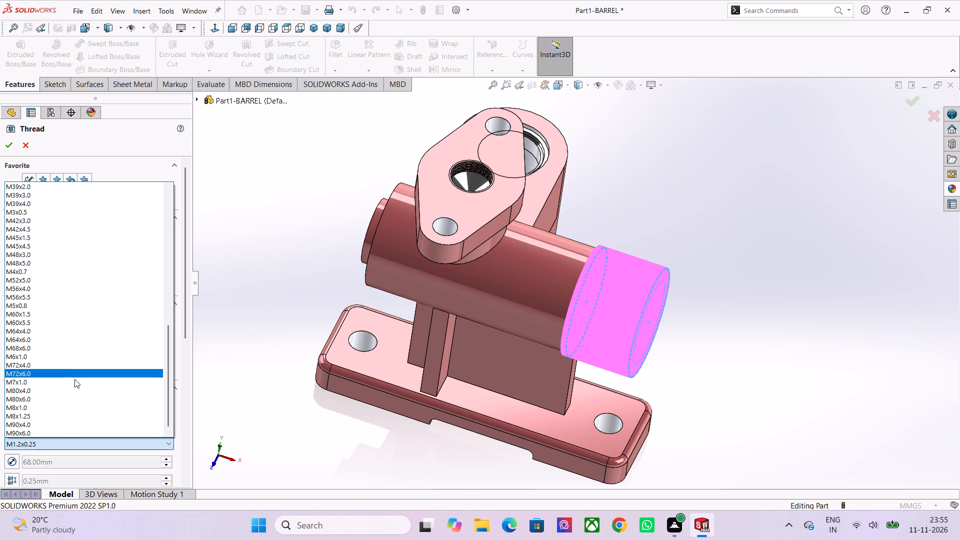
scroll(74, 379, down, 4)
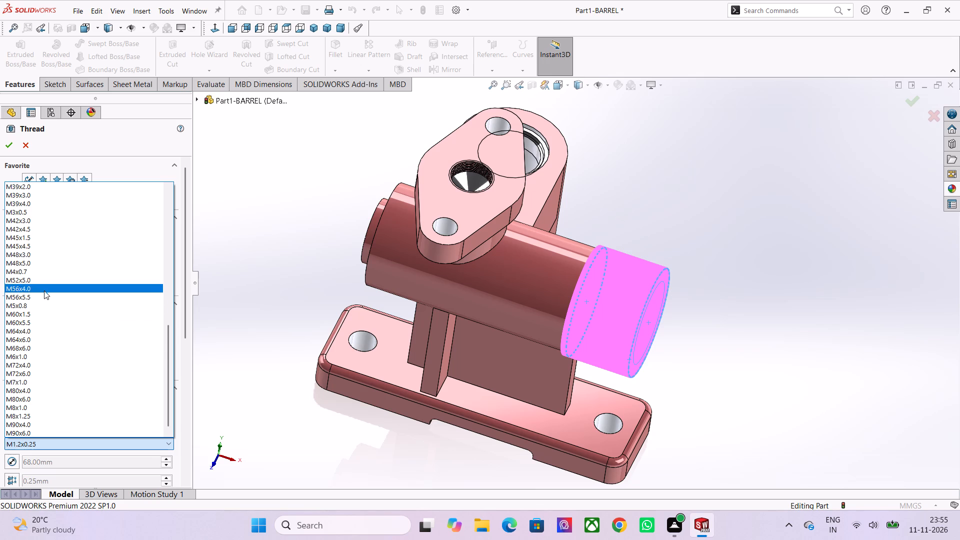
click(45, 346)
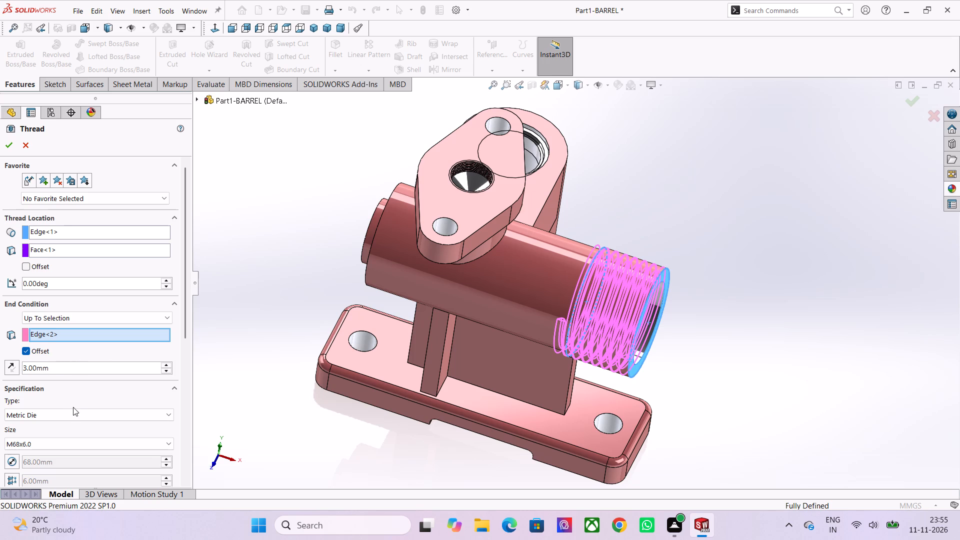
Trim the thread with both its start face and end face, and complete the right-hand cut thread.
scroll(71, 407, down, 3)
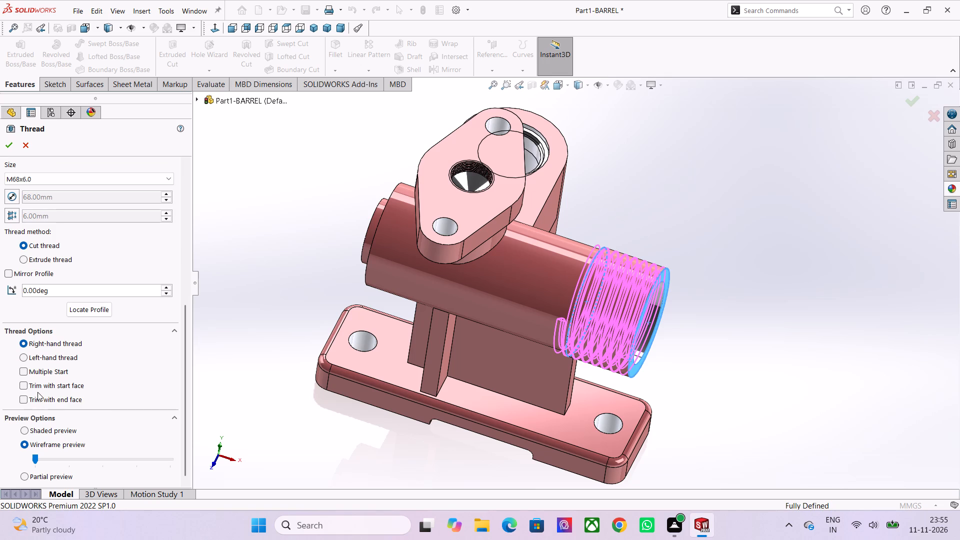
click(37, 386)
click(38, 398)
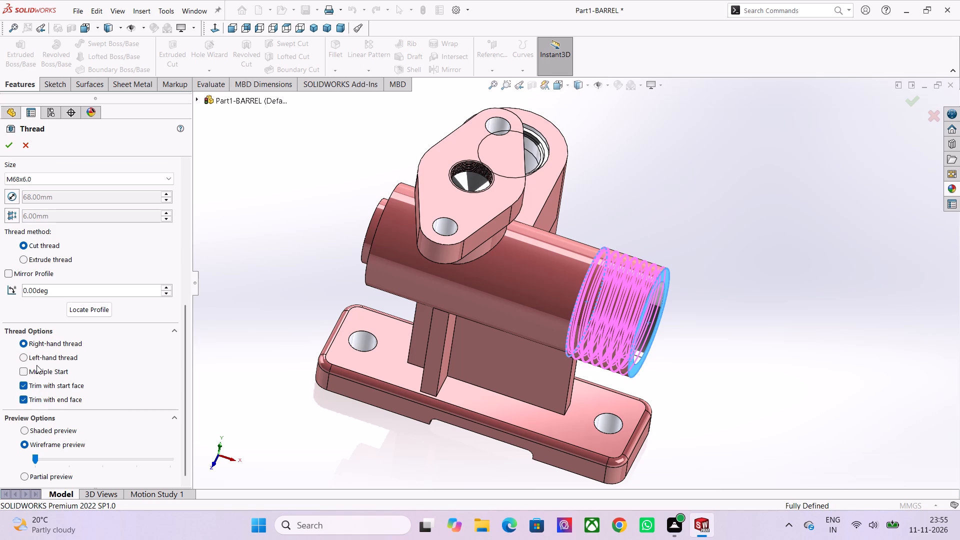
click(12, 144)
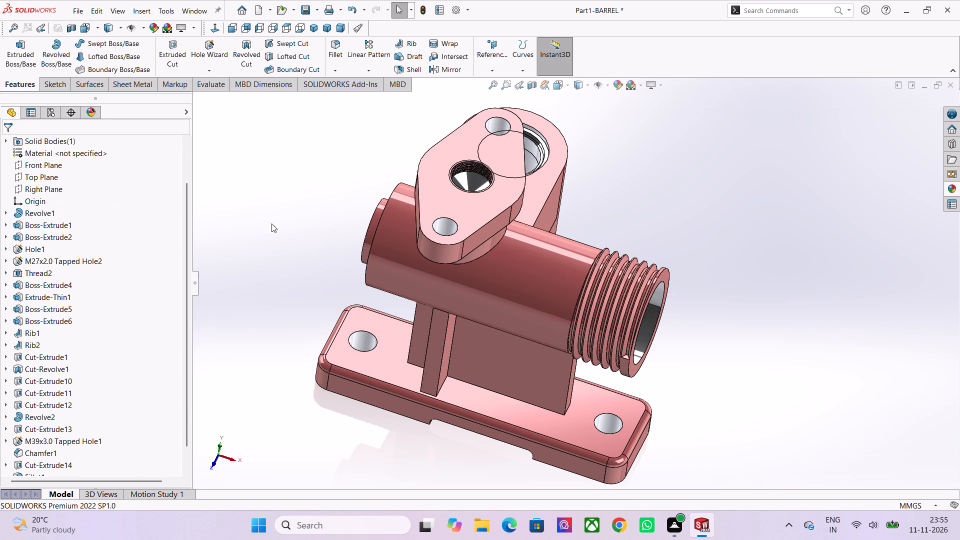
Apply the polished aluminum appearance to the new external thread on the barrel's open end.
scroll(631, 244, down, 1)
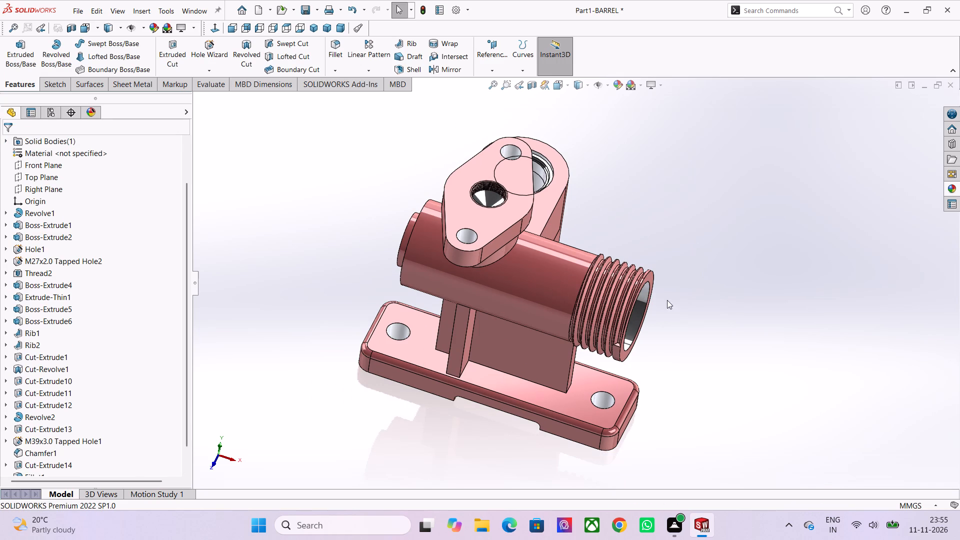
scroll(657, 307, up, 3)
scroll(610, 294, up, 2)
middle_drag(677, 308, 562, 318)
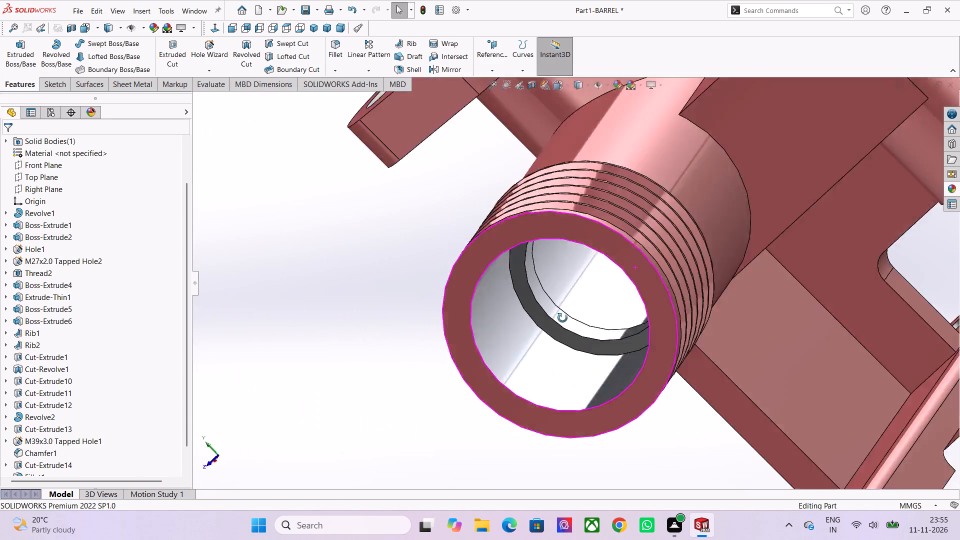
middle_drag(562, 318, 641, 308)
scroll(642, 310, down, 1)
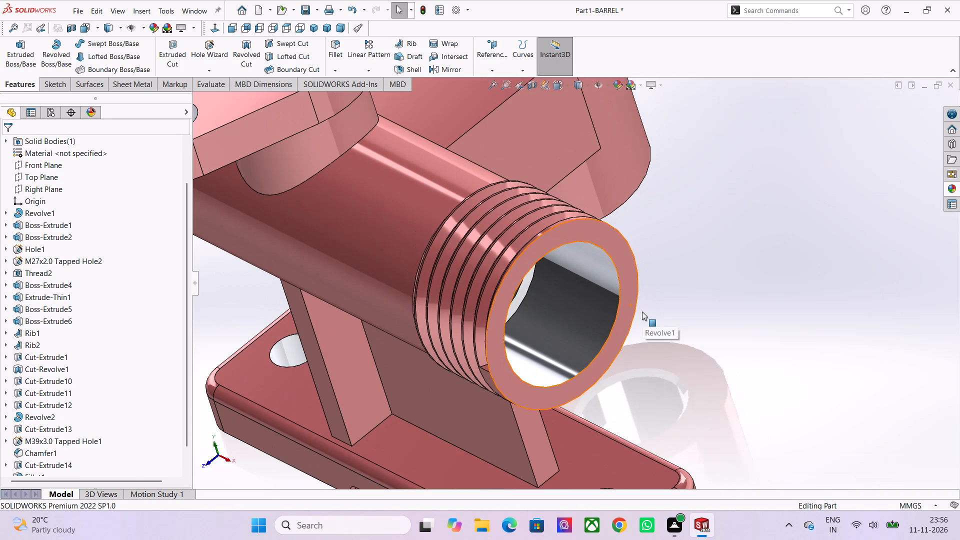
scroll(183, 410, down, 3)
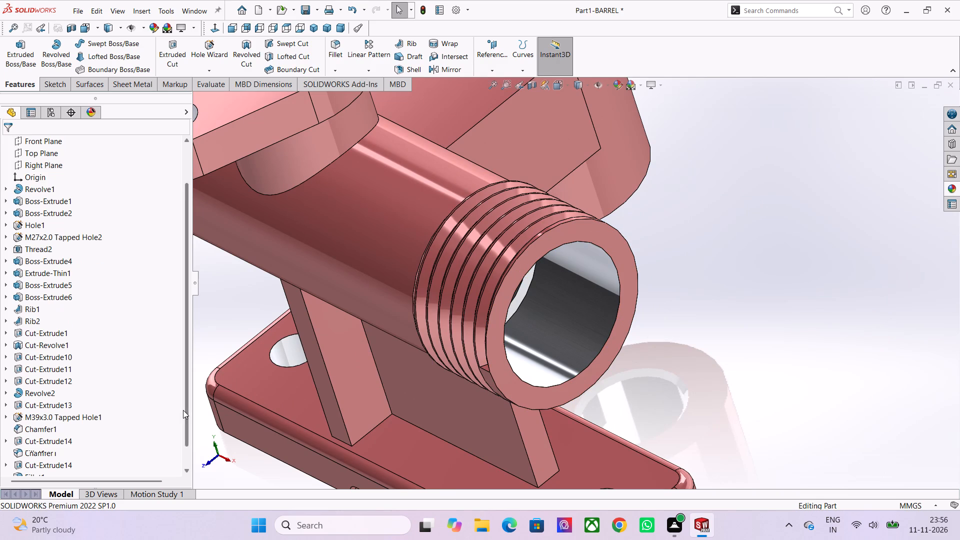
click(41, 461)
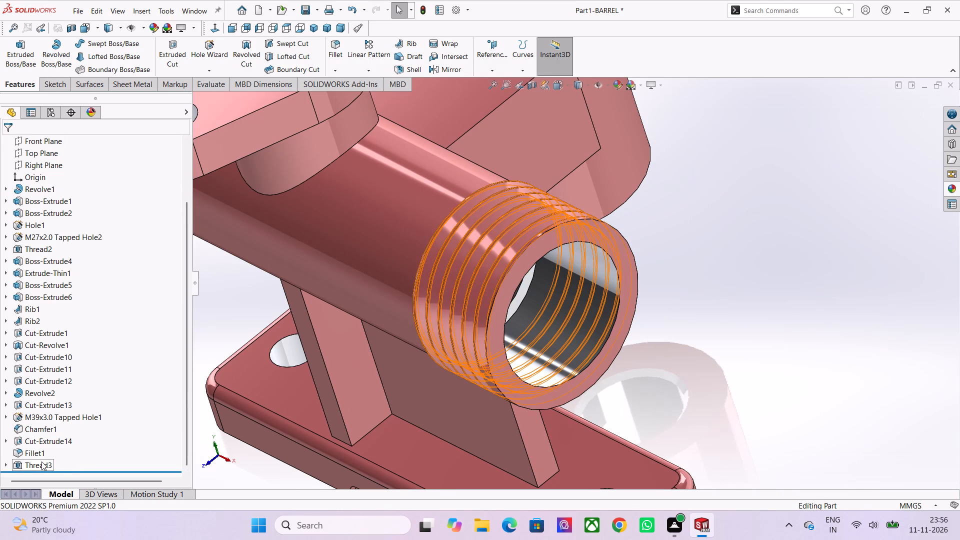
click(948, 188)
double_click(853, 286)
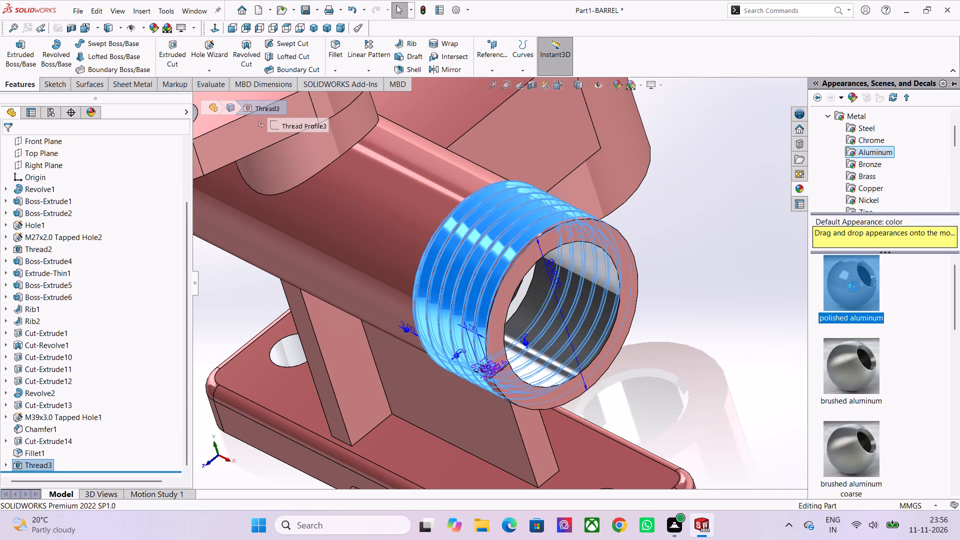
click(717, 249)
Orient the part to the isometric view, and save it with a rebuild.
middle_drag(694, 264, 734, 253)
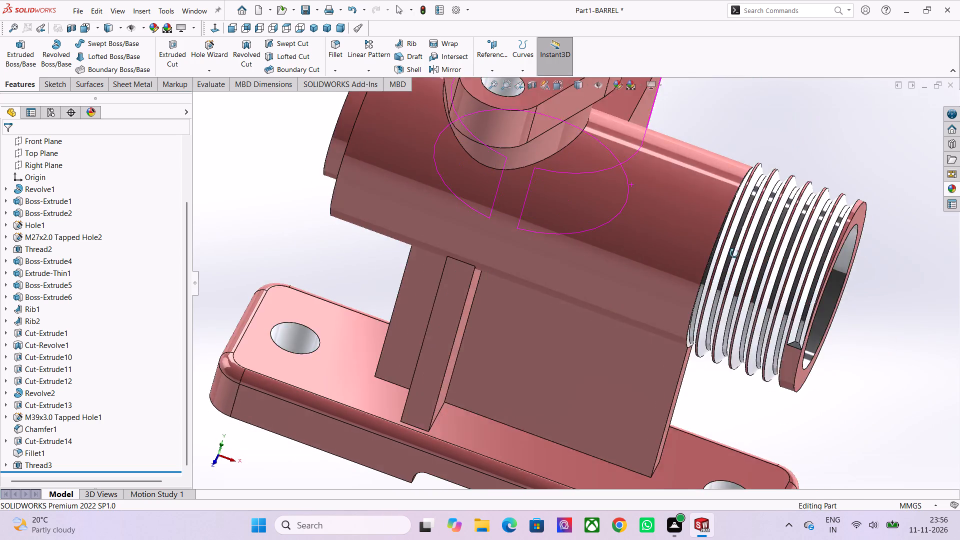
middle_drag(734, 253, 729, 252)
scroll(729, 252, down, 2)
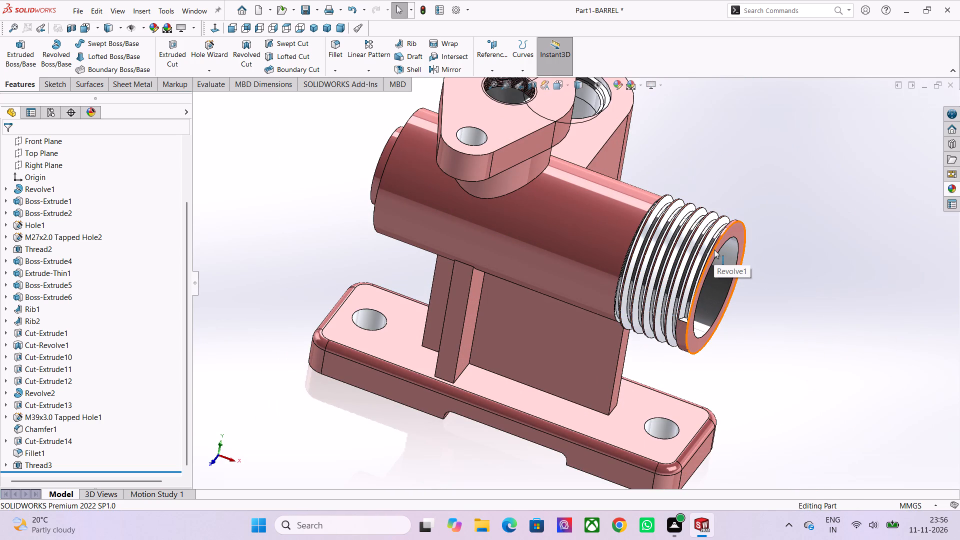
scroll(714, 249, down, 2)
scroll(792, 258, down, 3)
middle_drag(713, 244, 706, 239)
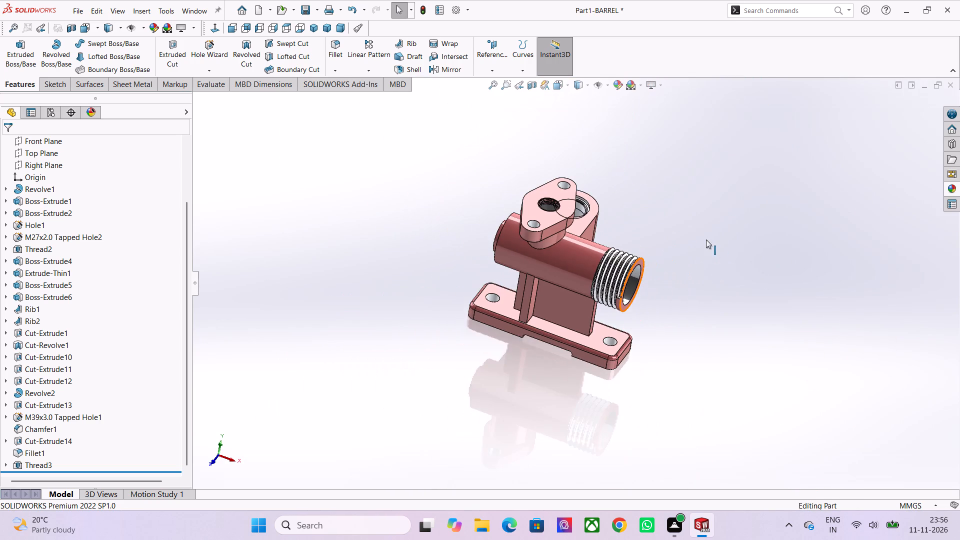
middle_drag(706, 239, 579, 299)
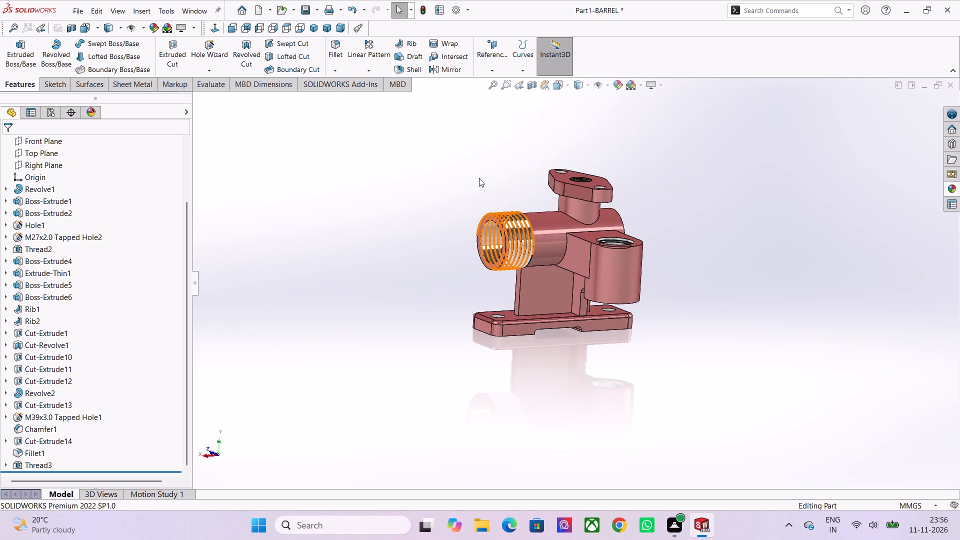
click(319, 30)
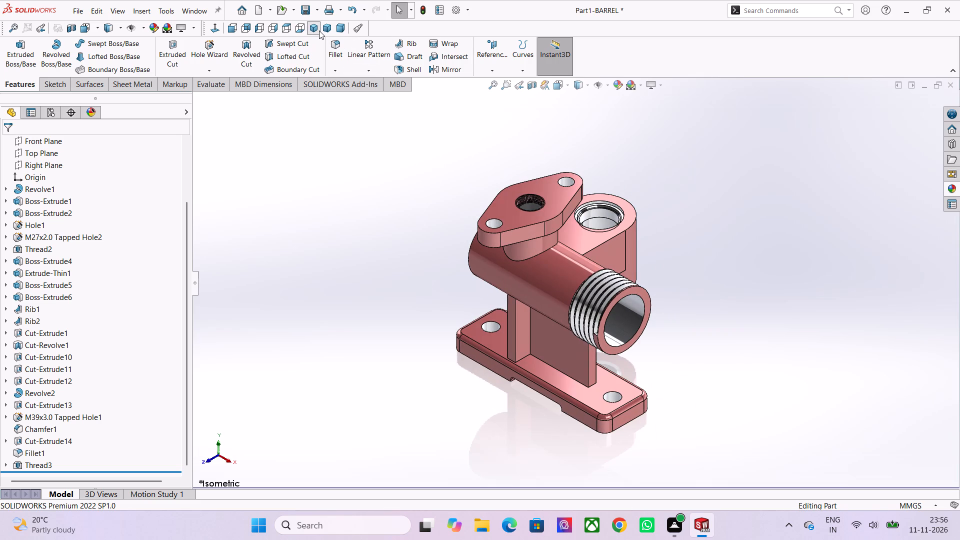
key(ctrl+s)
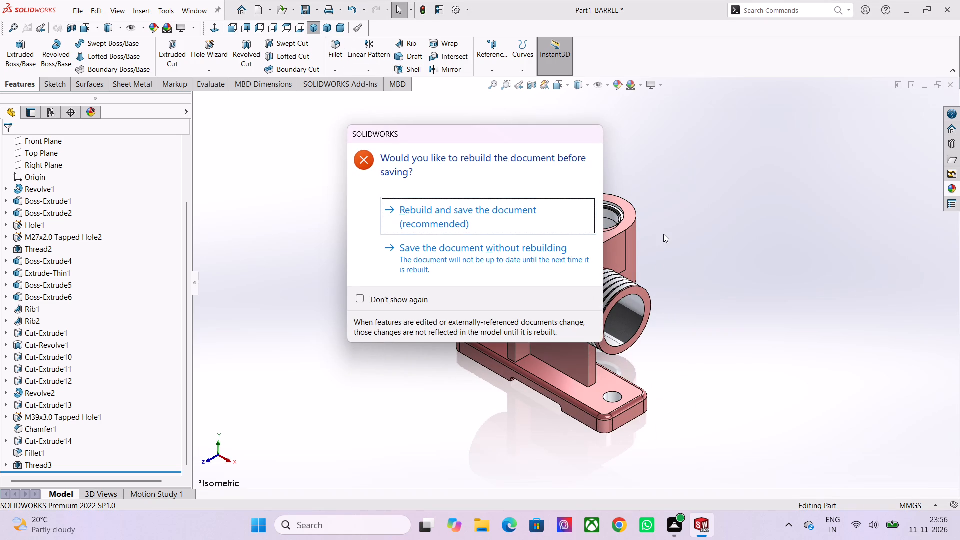
key(Escape)
click(445, 210)
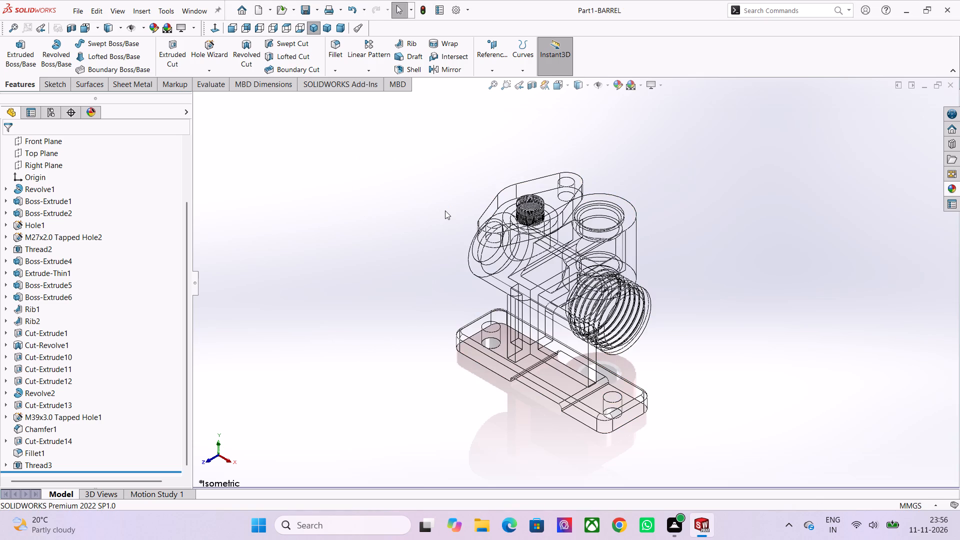
key(ctrl+s)
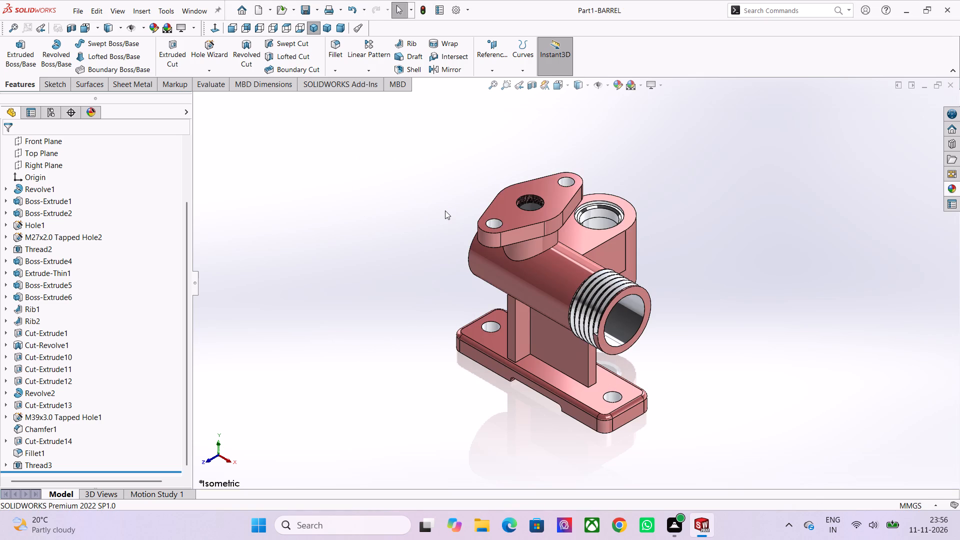
key(ctrl+s)
key(ctrl+s)
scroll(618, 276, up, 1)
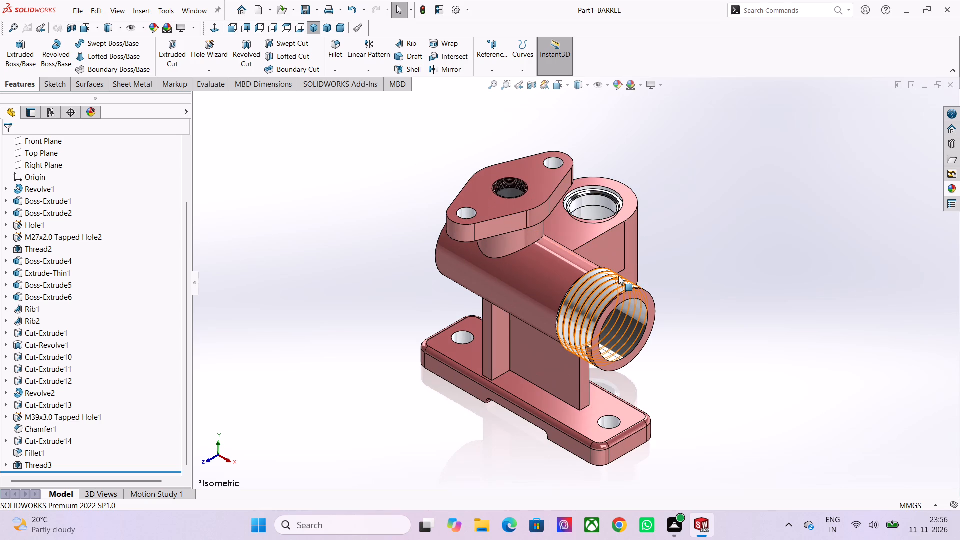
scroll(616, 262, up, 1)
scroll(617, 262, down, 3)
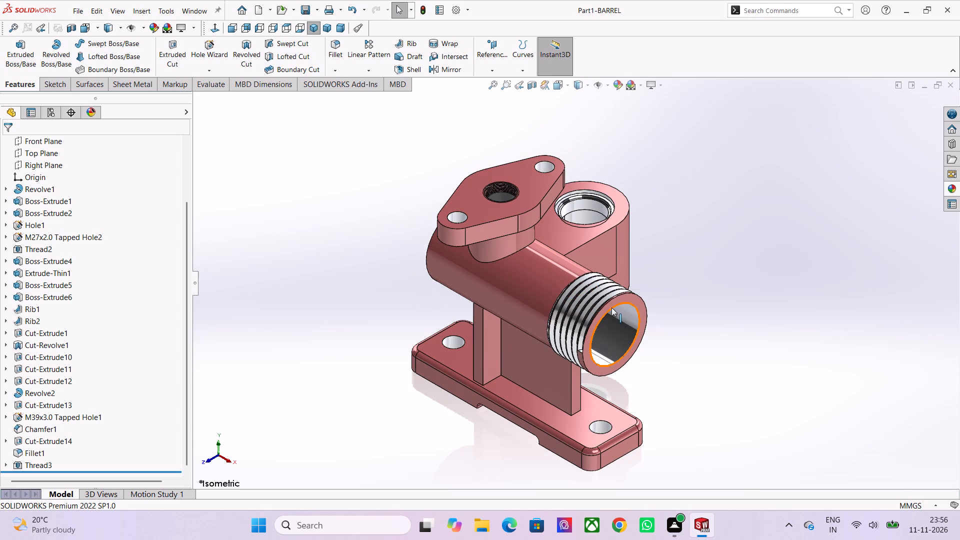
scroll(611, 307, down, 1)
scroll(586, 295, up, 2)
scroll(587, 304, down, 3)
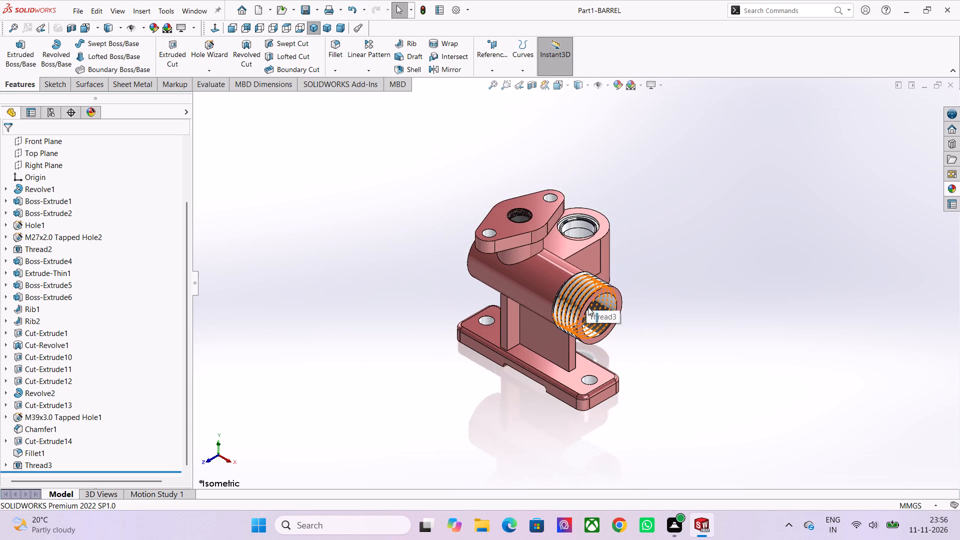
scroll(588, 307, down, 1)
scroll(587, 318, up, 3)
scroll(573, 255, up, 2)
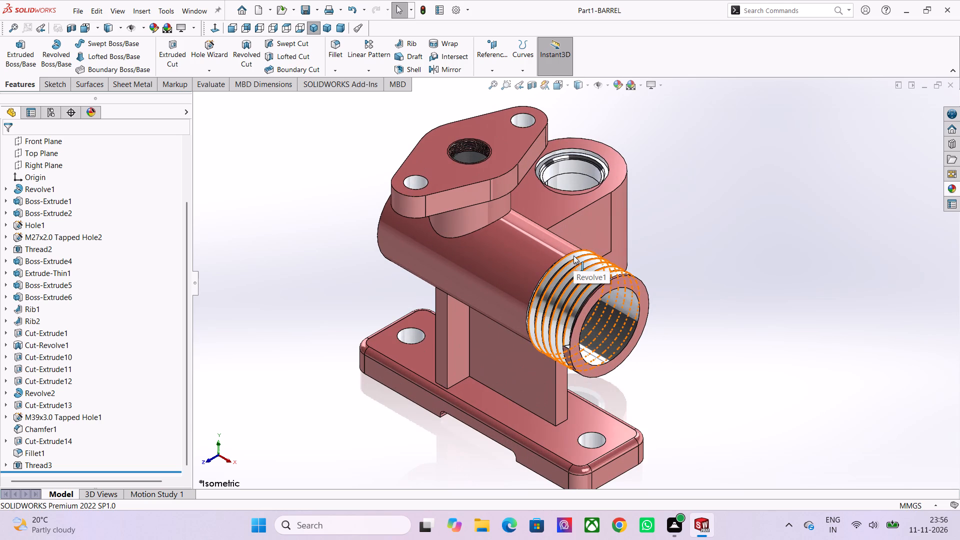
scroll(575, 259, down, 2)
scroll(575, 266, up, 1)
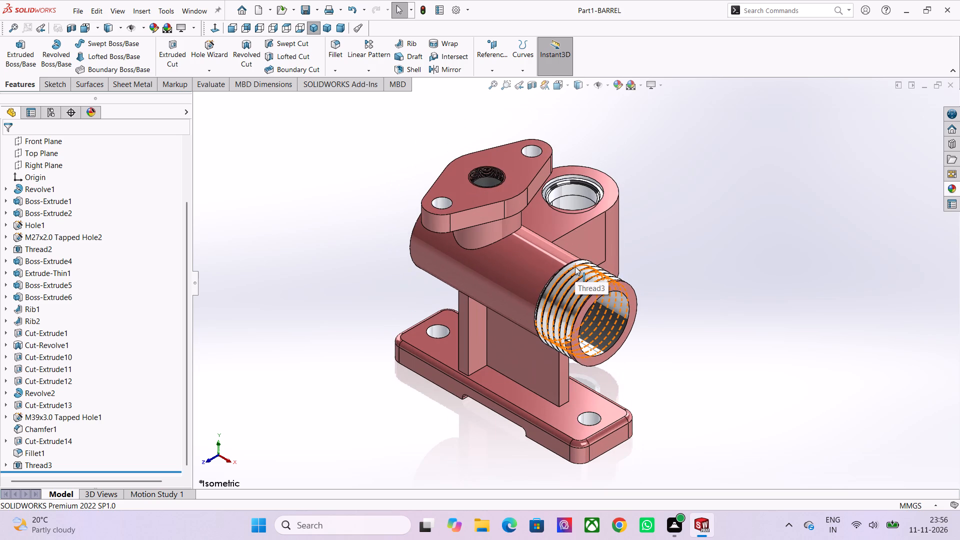
Export the part as a PDF named Part1-BARREL into the PUMP BODY folder.
click(80, 10)
click(121, 139)
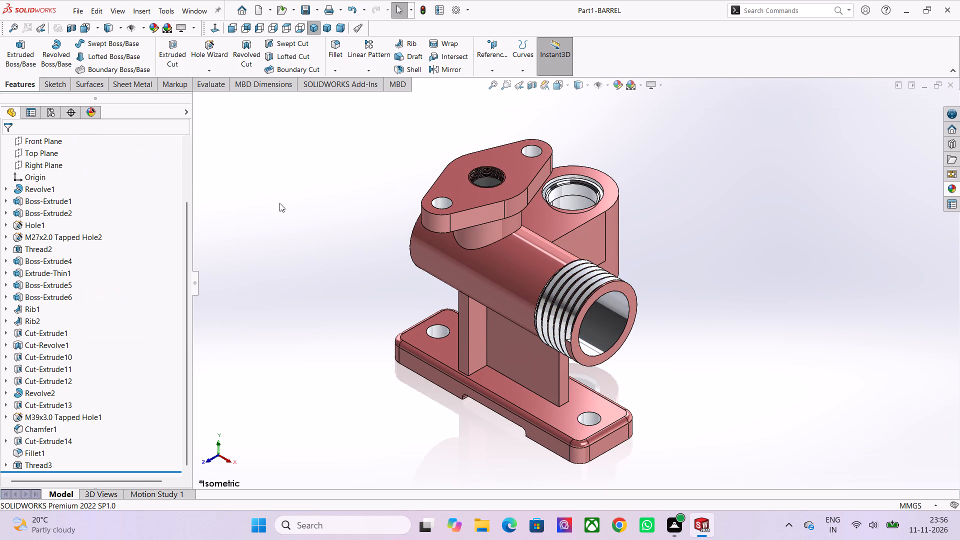
click(492, 283)
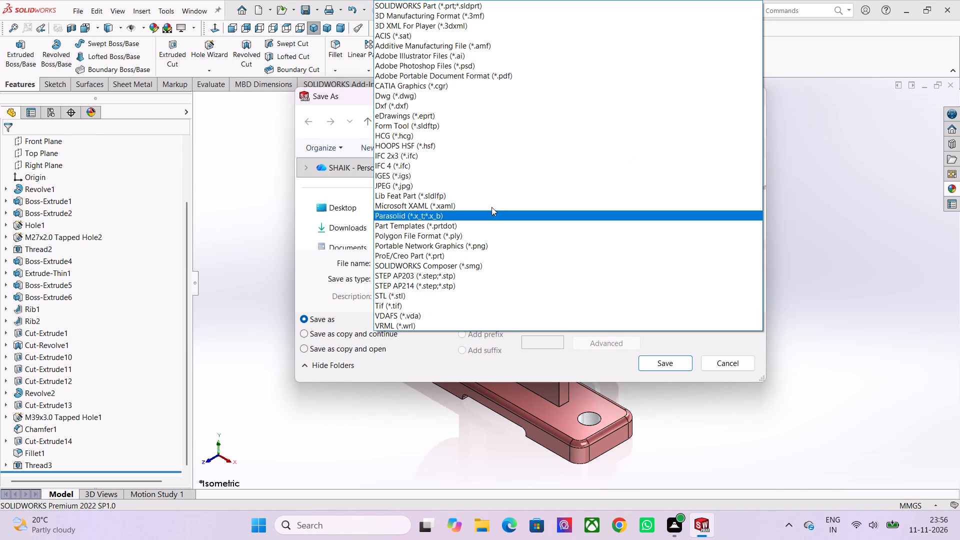
click(490, 77)
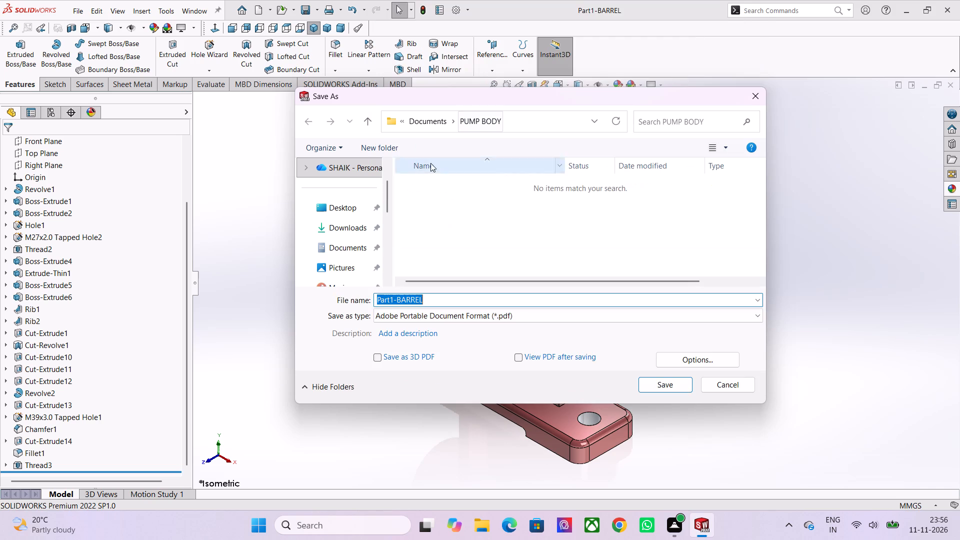
scroll(355, 240, down, 2)
click(353, 244)
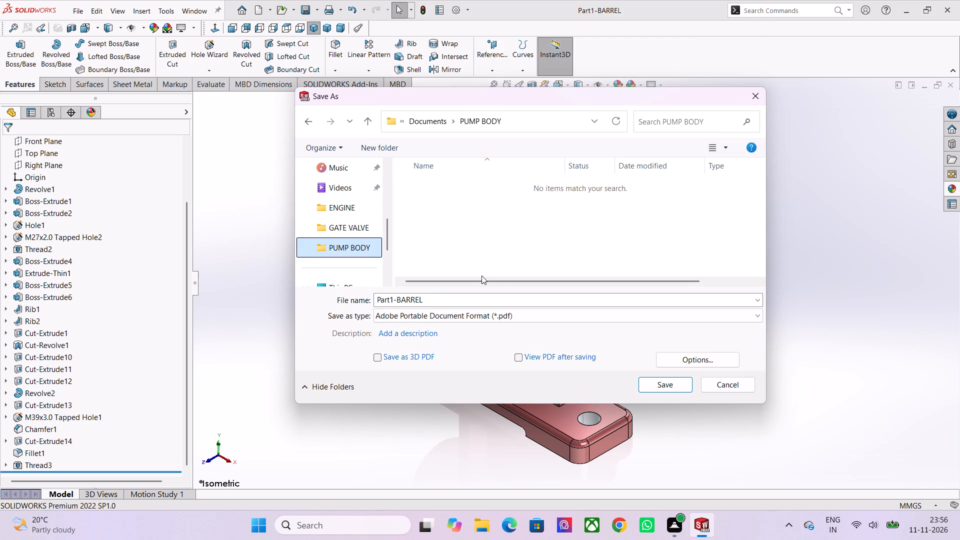
click(642, 383)
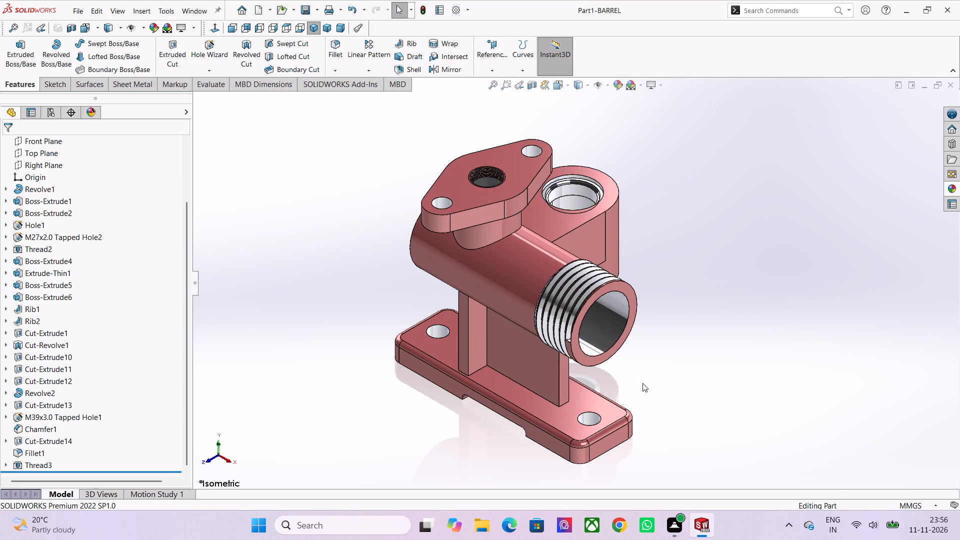